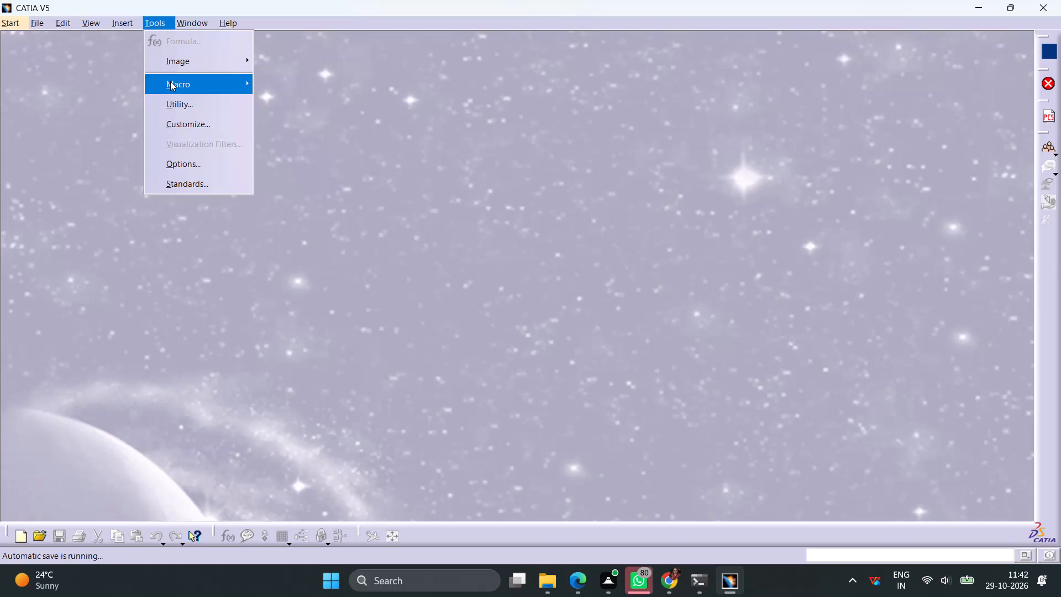
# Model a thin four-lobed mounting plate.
# Start recording a macro with CATScript as the language.
pyautogui.click(170, 81)
pyautogui.click(286, 105)
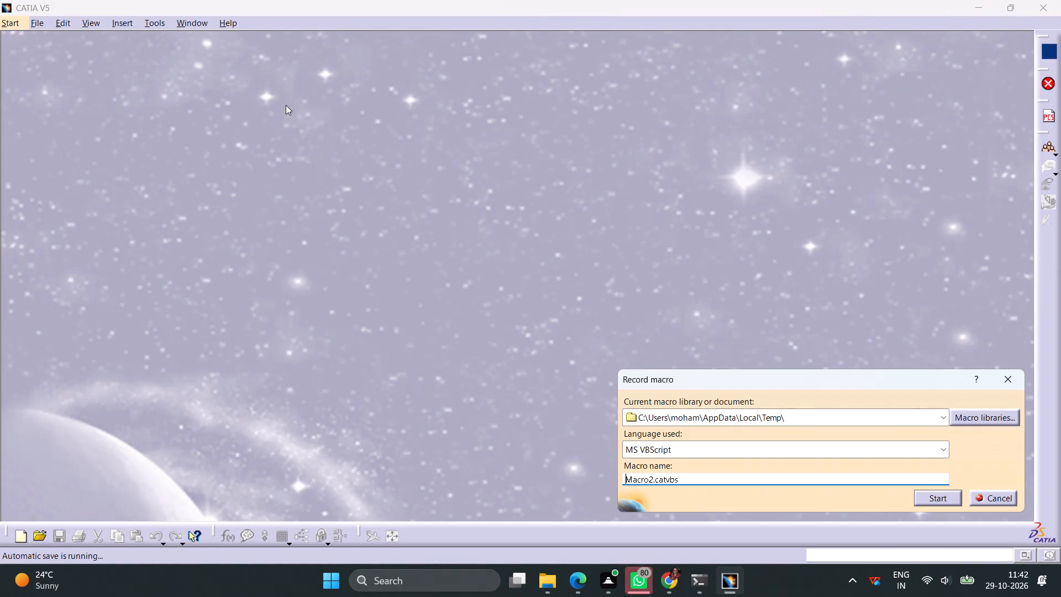
pyautogui.click(675, 452)
pyautogui.click(653, 464)
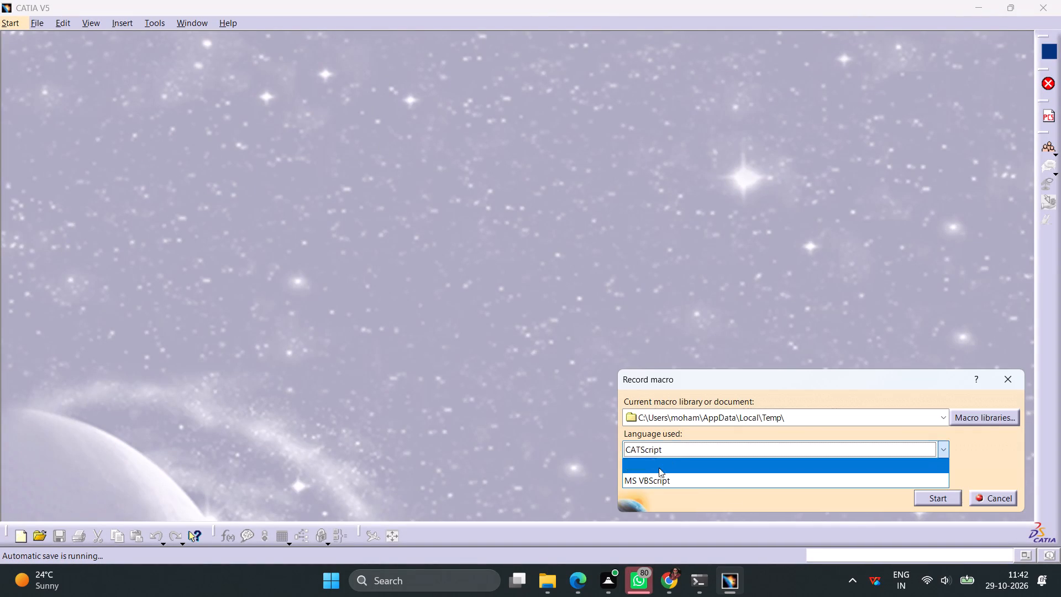
pyautogui.click(941, 502)
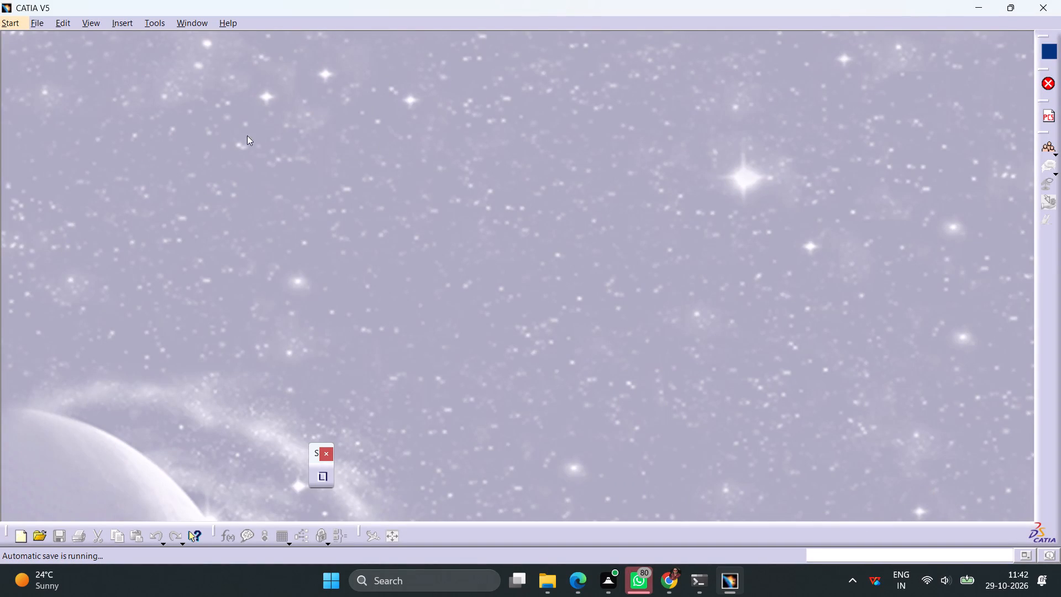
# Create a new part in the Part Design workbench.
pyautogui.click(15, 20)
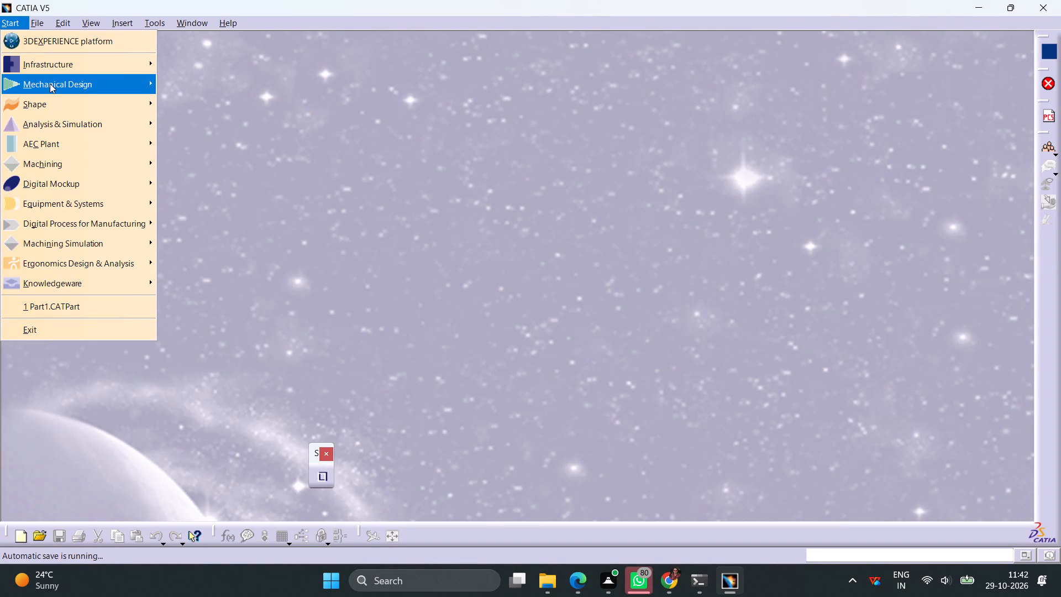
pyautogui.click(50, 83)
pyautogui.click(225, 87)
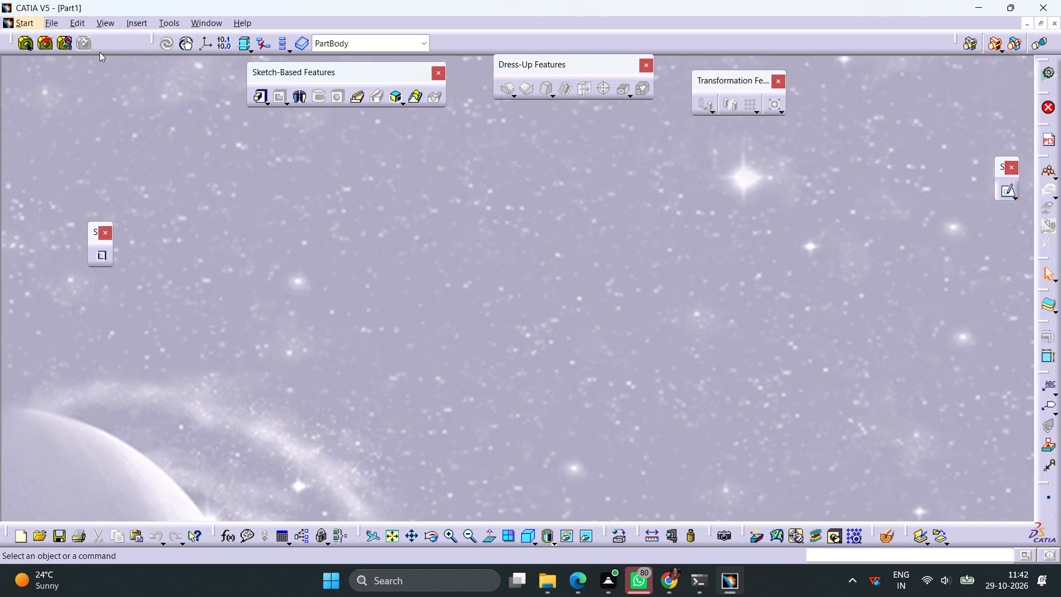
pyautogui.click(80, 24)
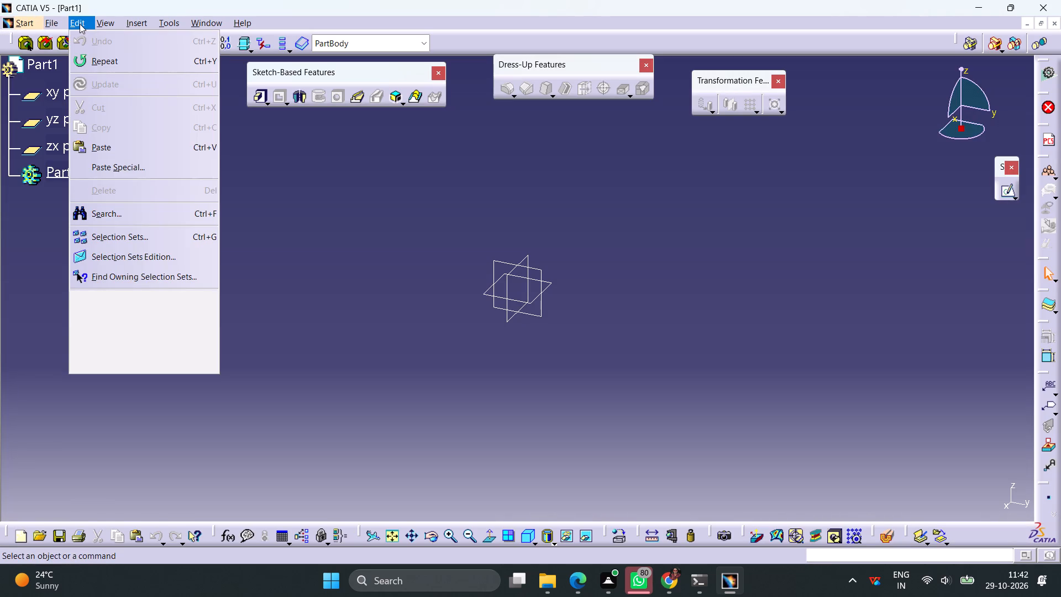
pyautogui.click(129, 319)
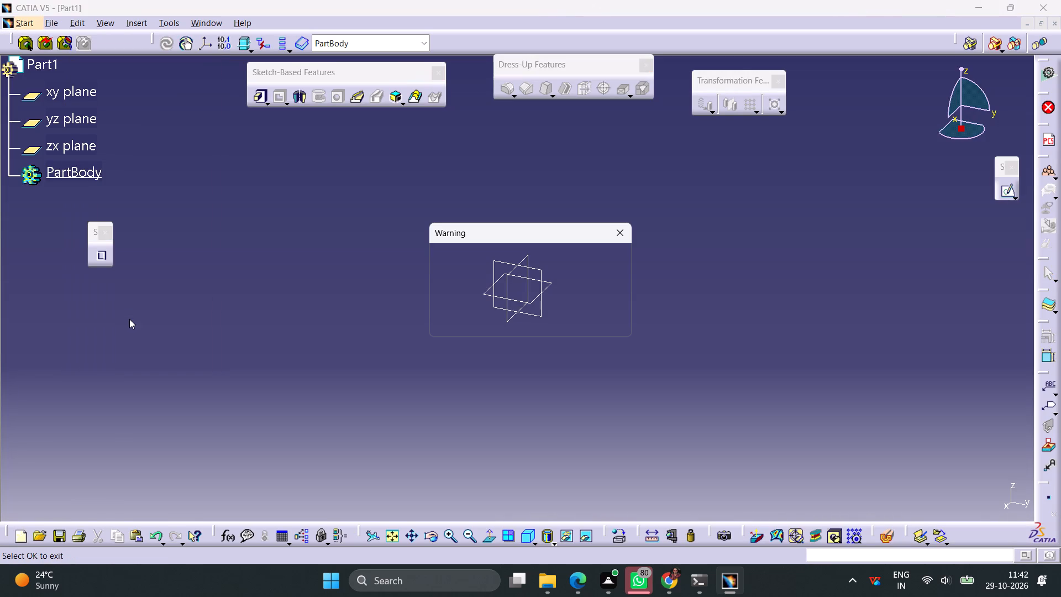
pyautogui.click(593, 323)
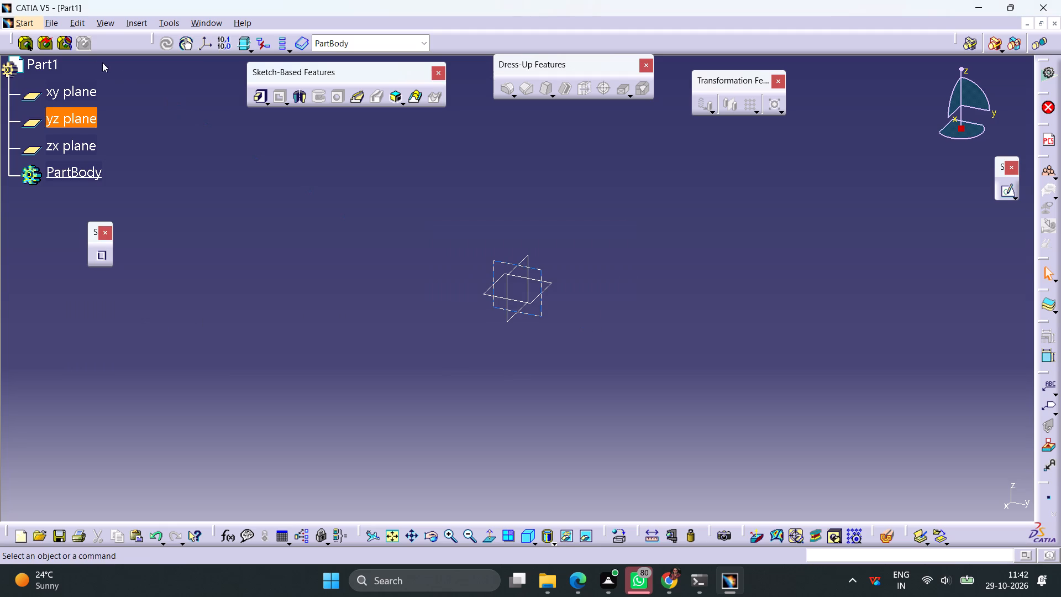
# Review the part's document properties, including its standards, and leave them as they are.
pyautogui.click(54, 21)
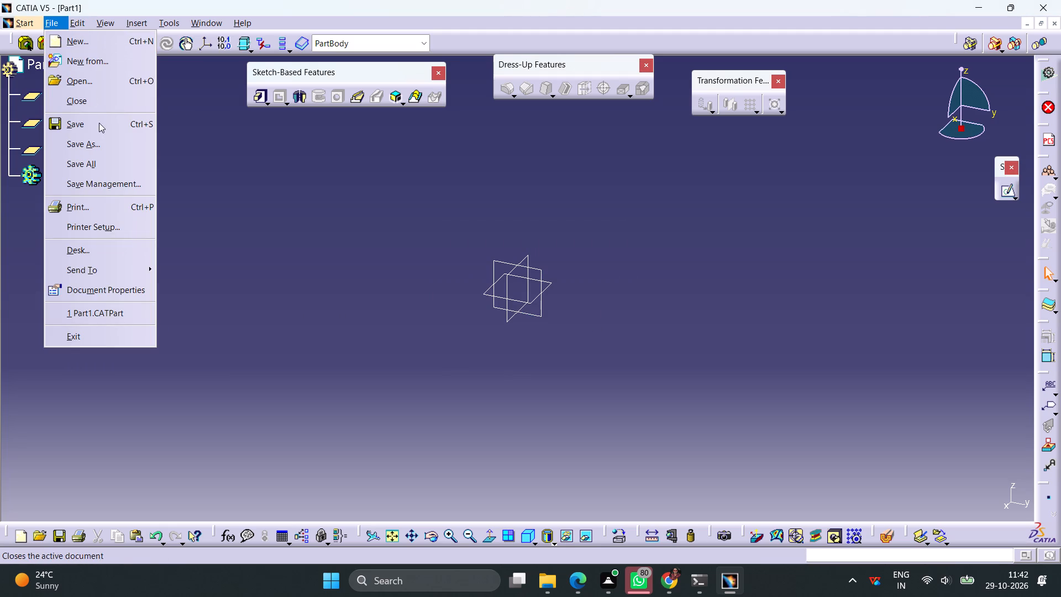
pyautogui.click(125, 291)
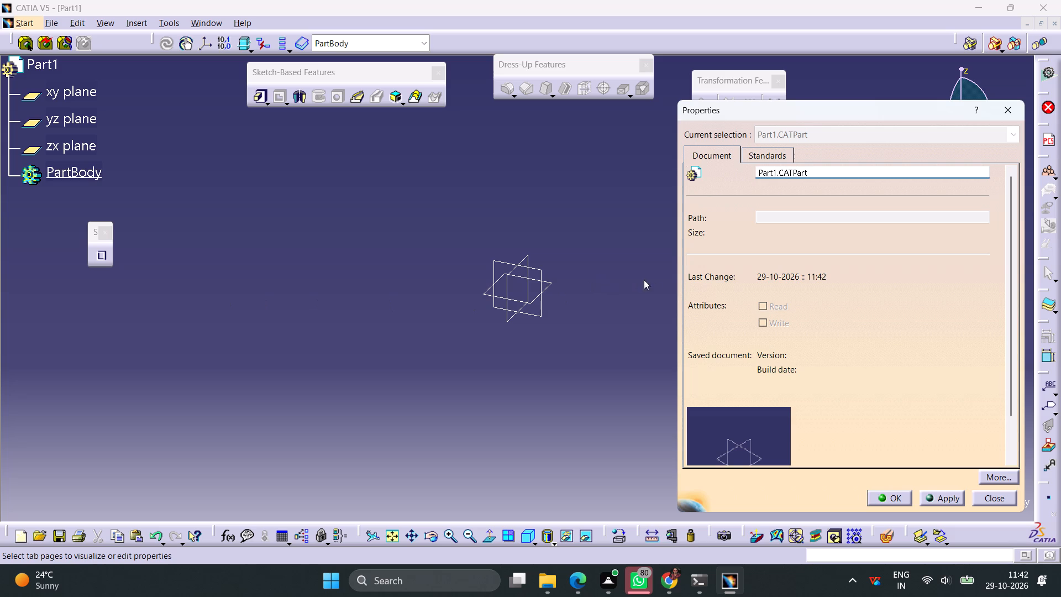
pyautogui.click(768, 151)
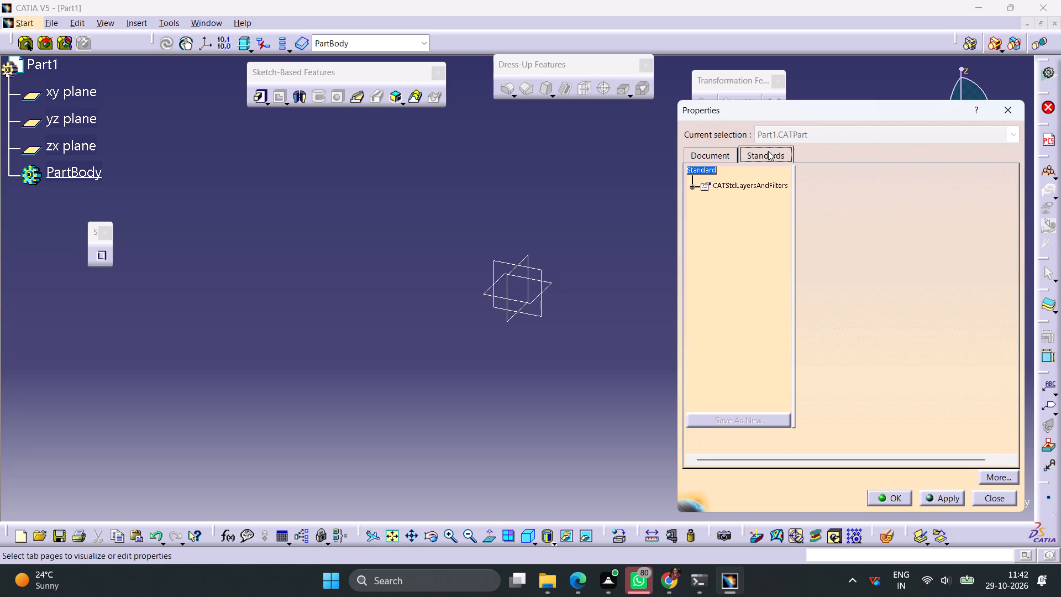
pyautogui.click(717, 151)
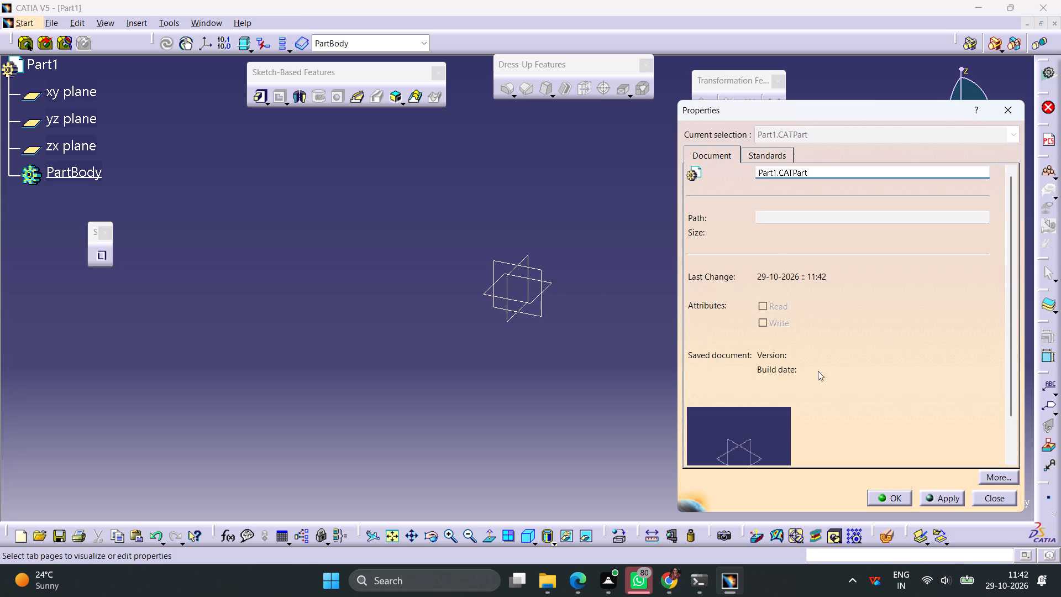
pyautogui.click(985, 496)
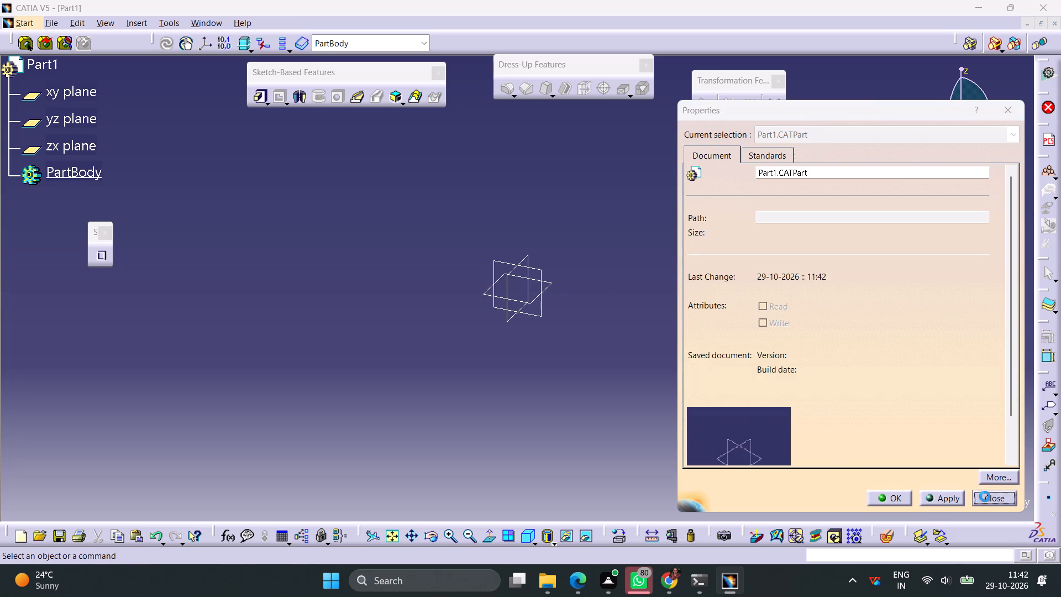
# View the part document in the Desk window and close that window.
pyautogui.click(50, 22)
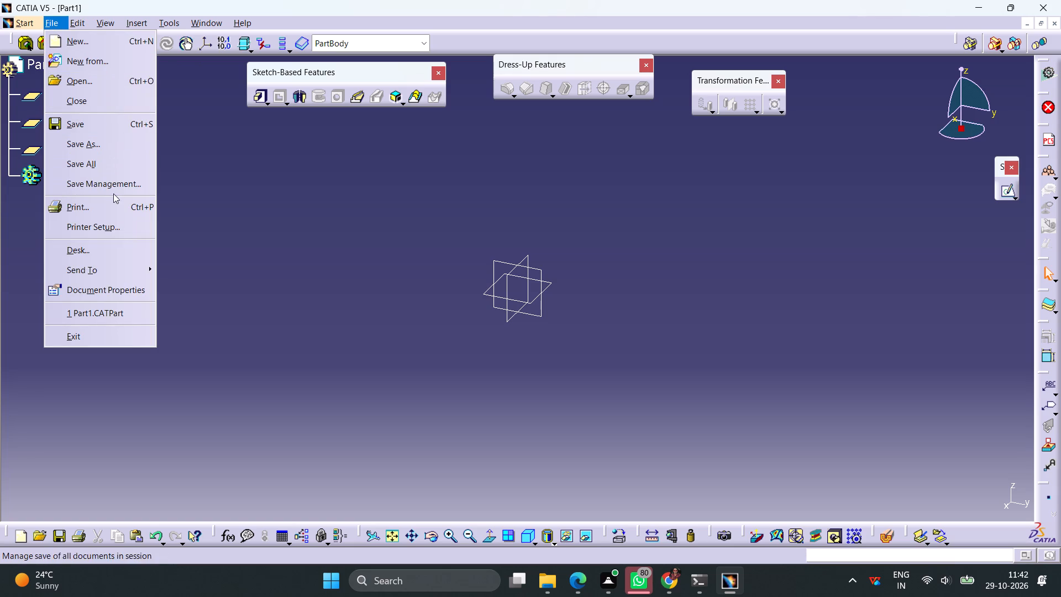
pyautogui.click(113, 244)
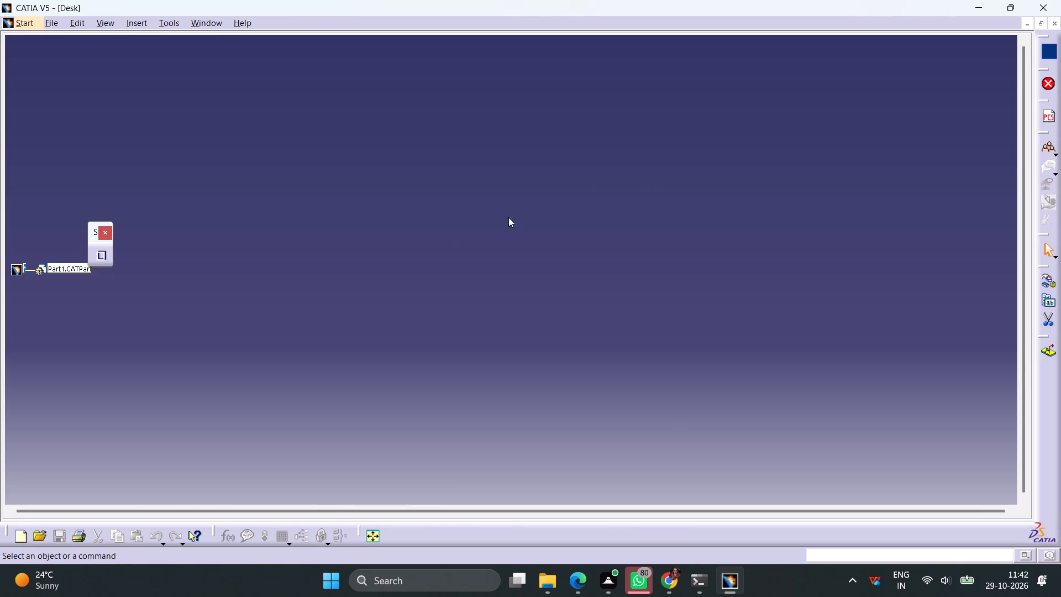
pyautogui.click(1054, 25)
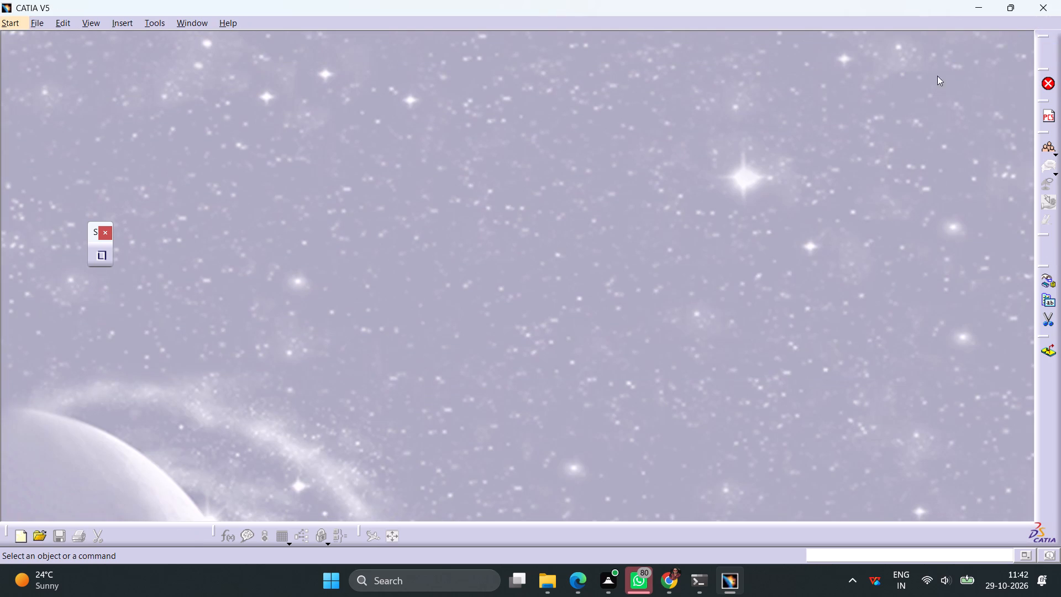
# Create a new part in the Part Design workbench.
pyautogui.click(17, 27)
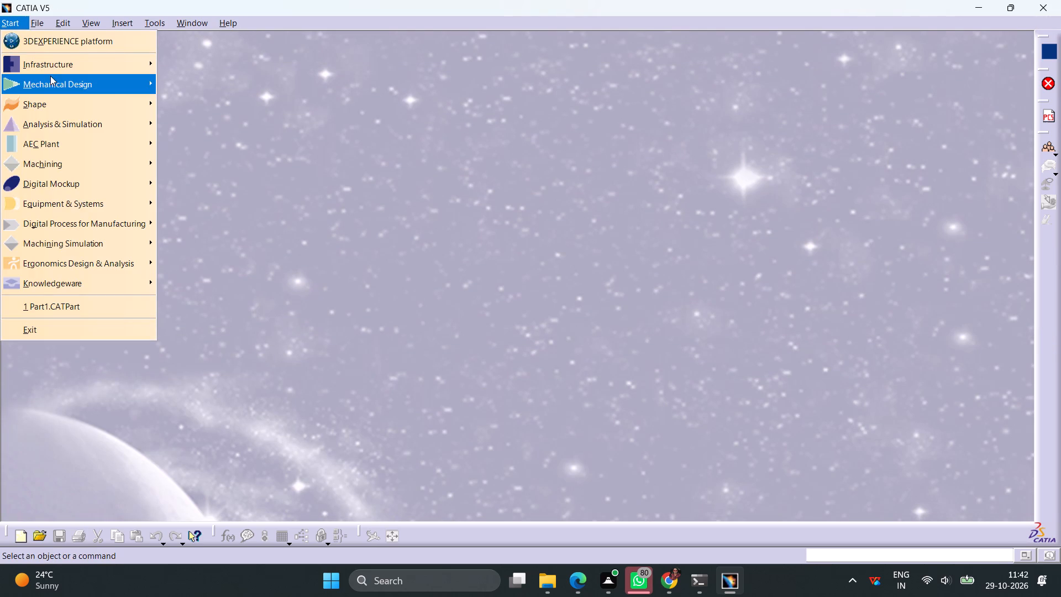
pyautogui.click(50, 76)
pyautogui.click(203, 82)
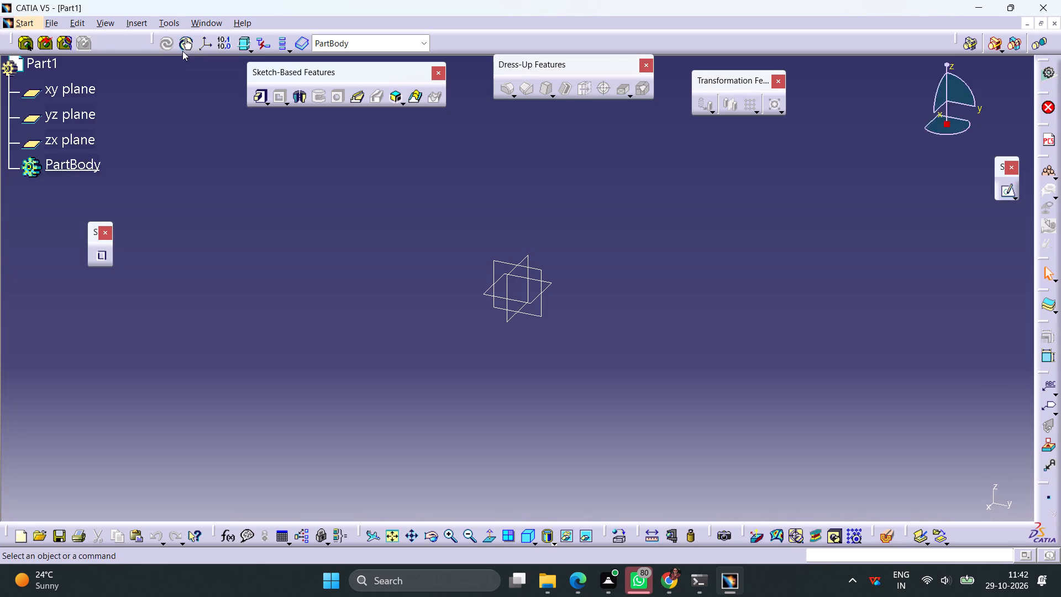
# Examine the Customize settings for the start menu, user workbenches, toolbars, commands and interface options.
pyautogui.click(106, 25)
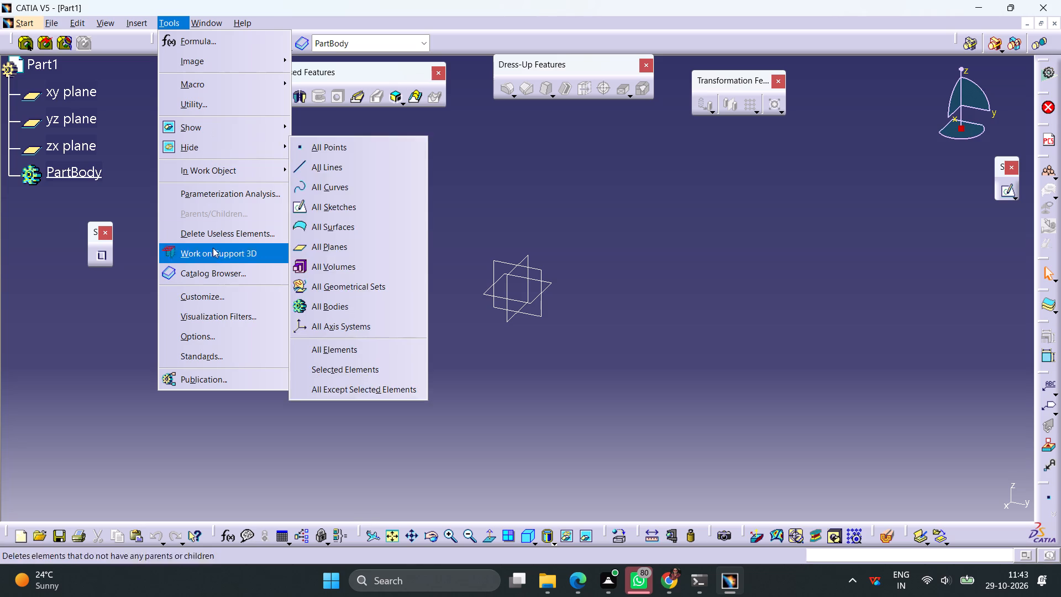
pyautogui.click(213, 293)
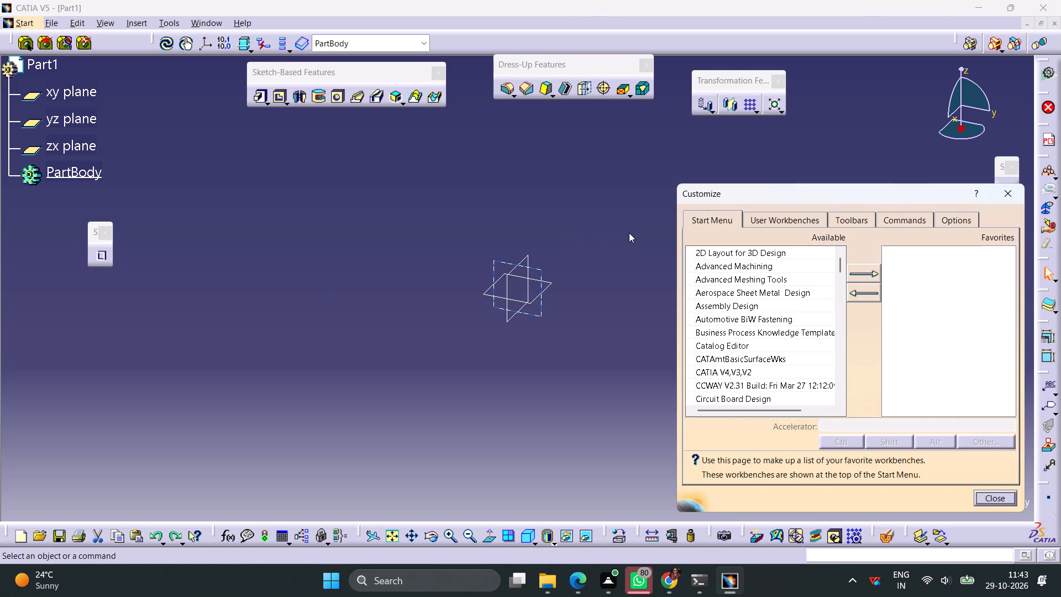
pyautogui.click(765, 222)
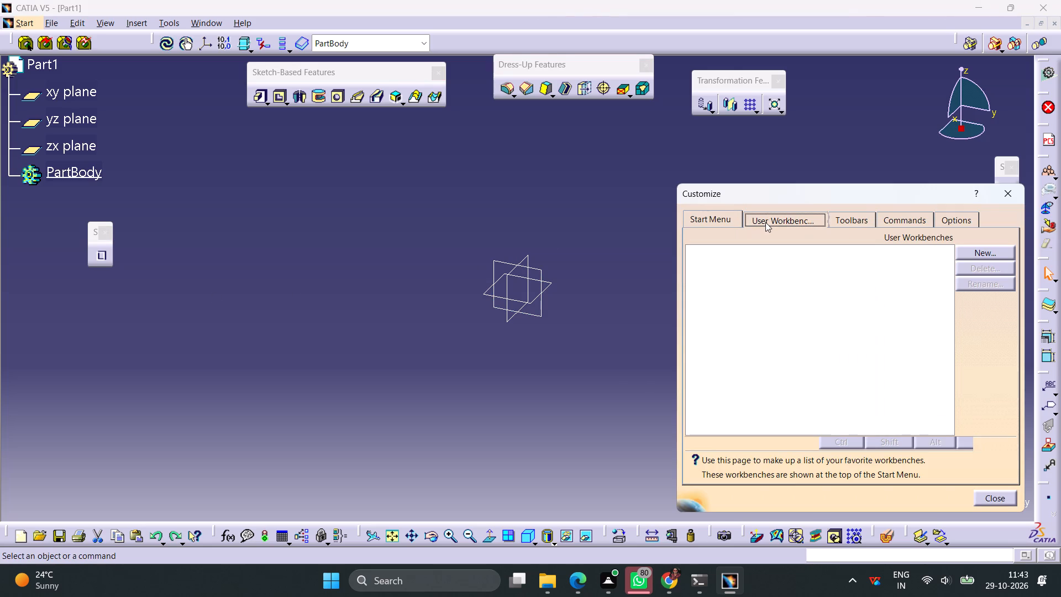
pyautogui.click(854, 221)
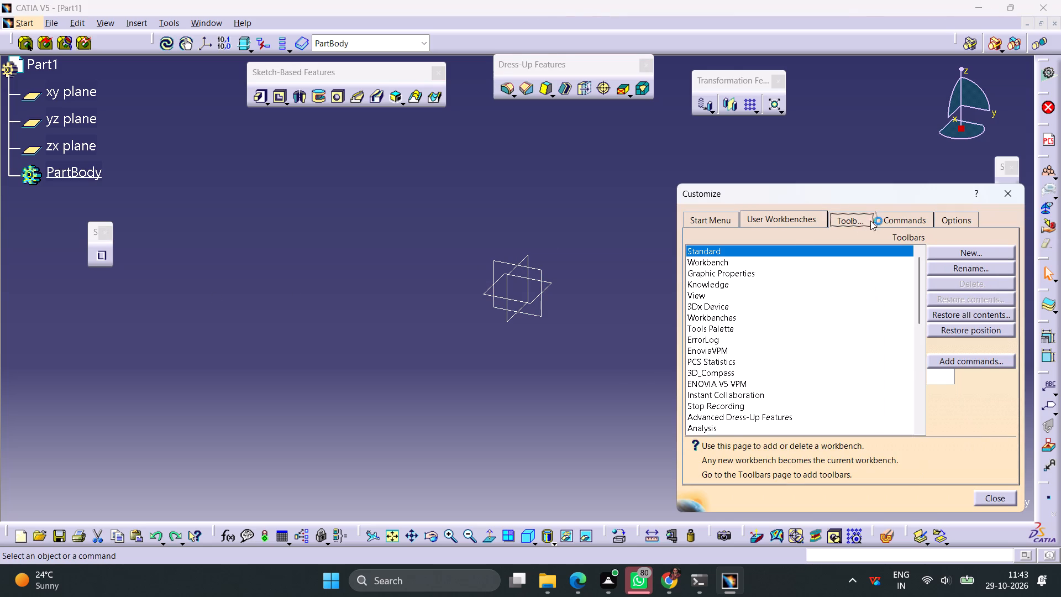
pyautogui.click(886, 219)
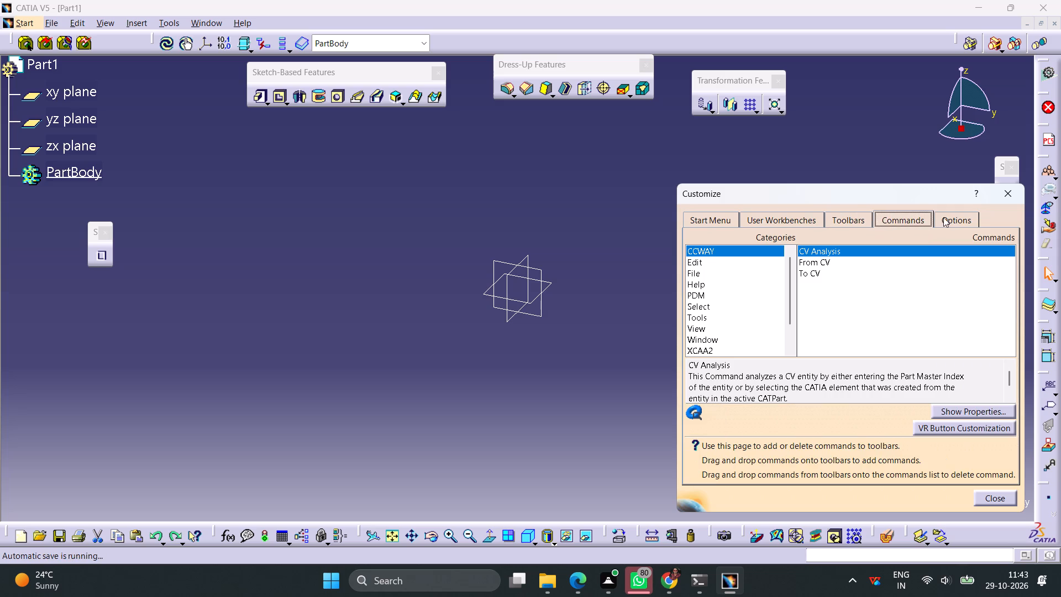
pyautogui.click(946, 217)
pyautogui.scroll(-4, 917, 296)
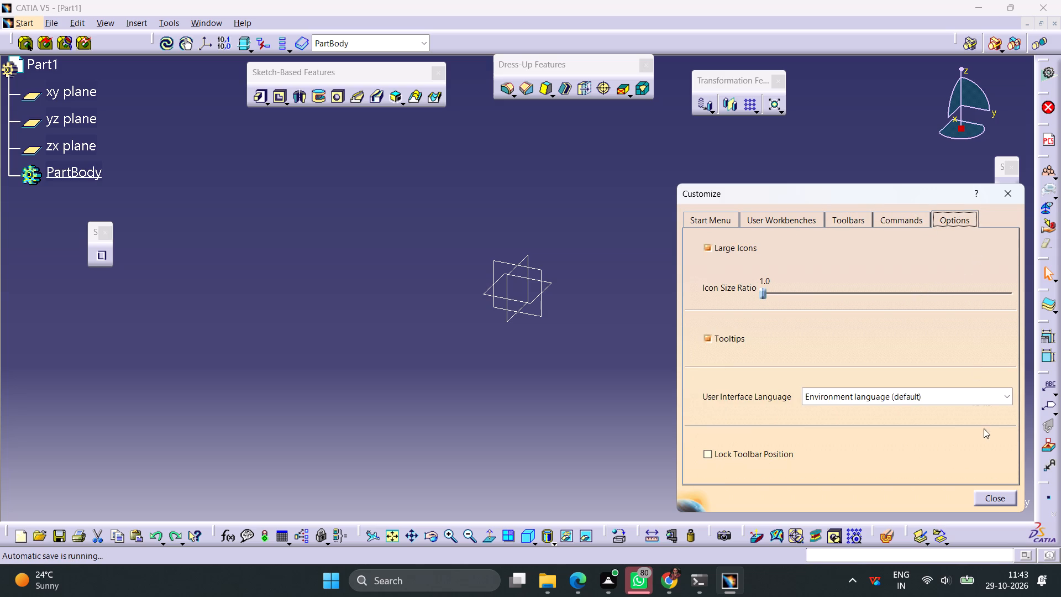
pyautogui.click(995, 498)
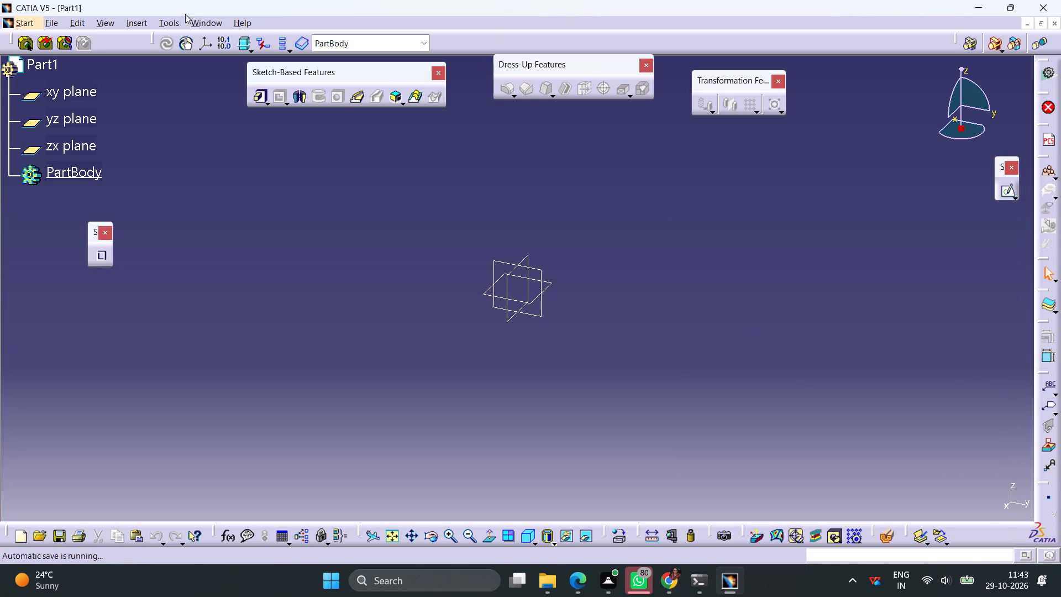
# View the available batch utilities in the Batch Monitor and close it.
pyautogui.click(200, 20)
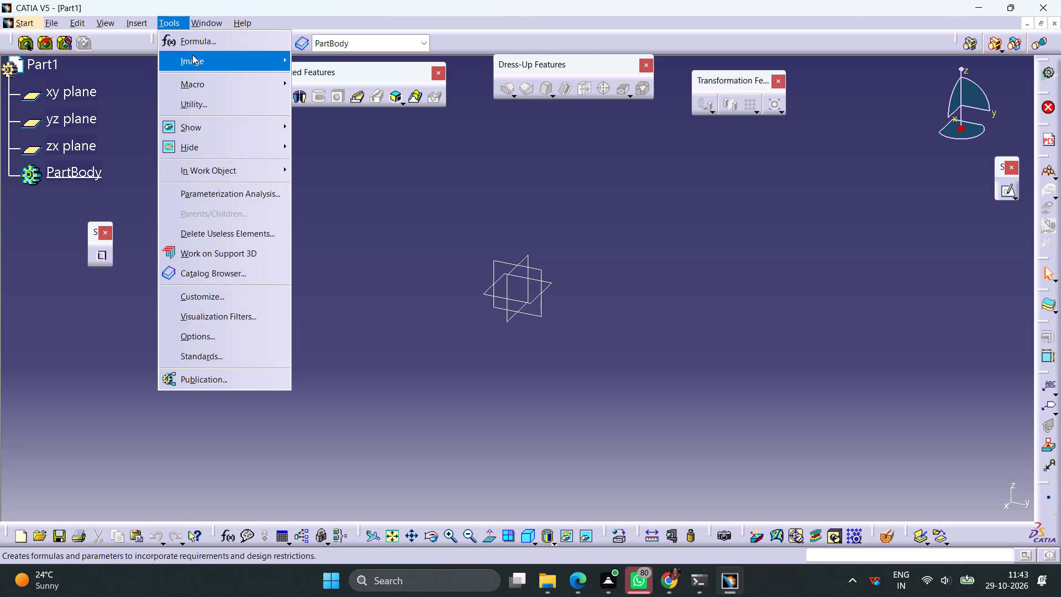
pyautogui.click(206, 102)
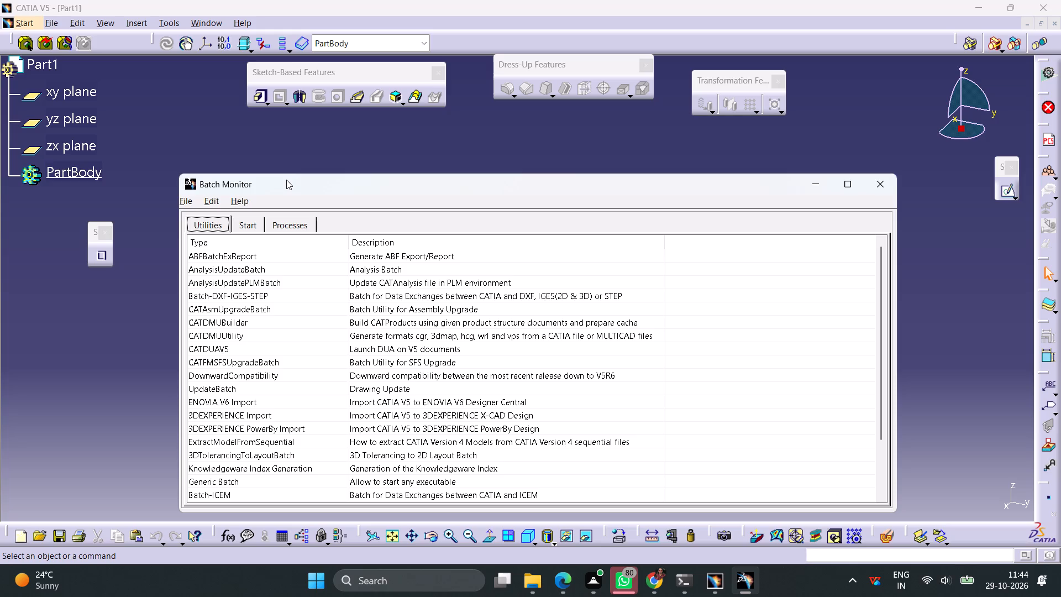
pyautogui.click(881, 187)
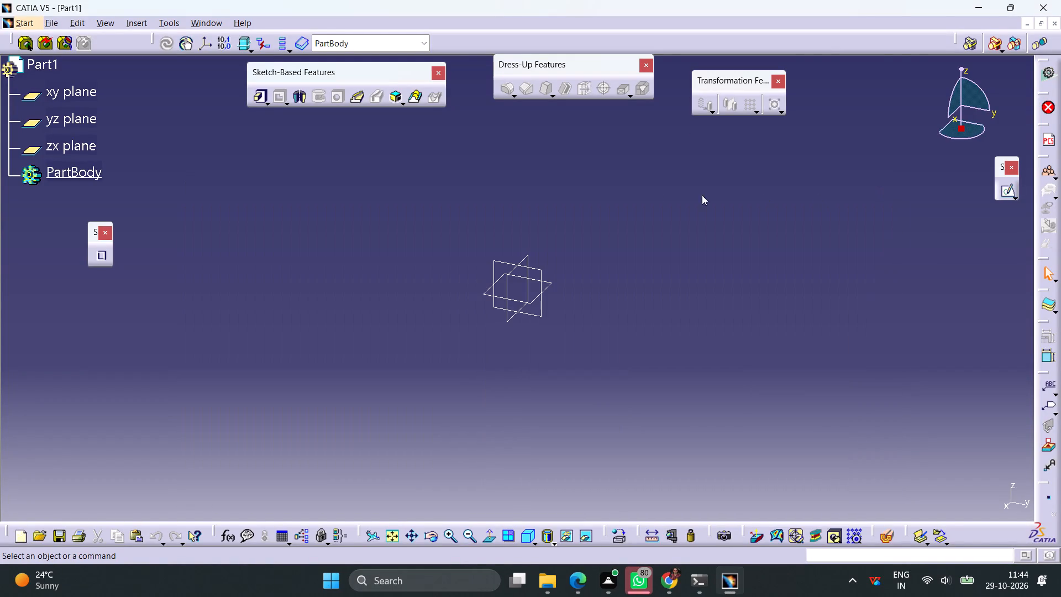
# Set the length unit to Inch (in) in the Parameters and Measure options.
pyautogui.click(165, 19)
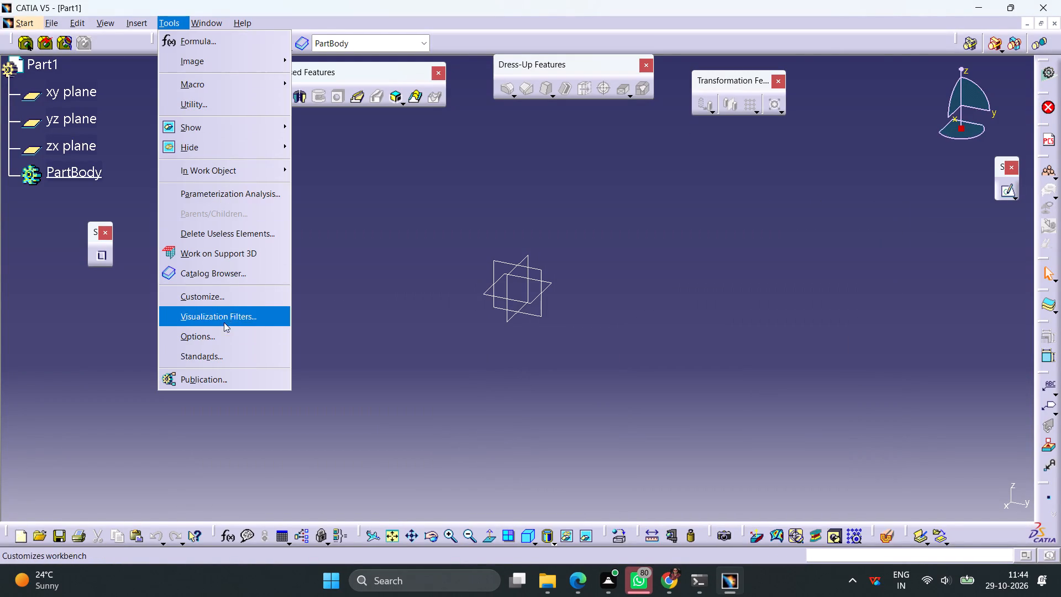
pyautogui.click(224, 337)
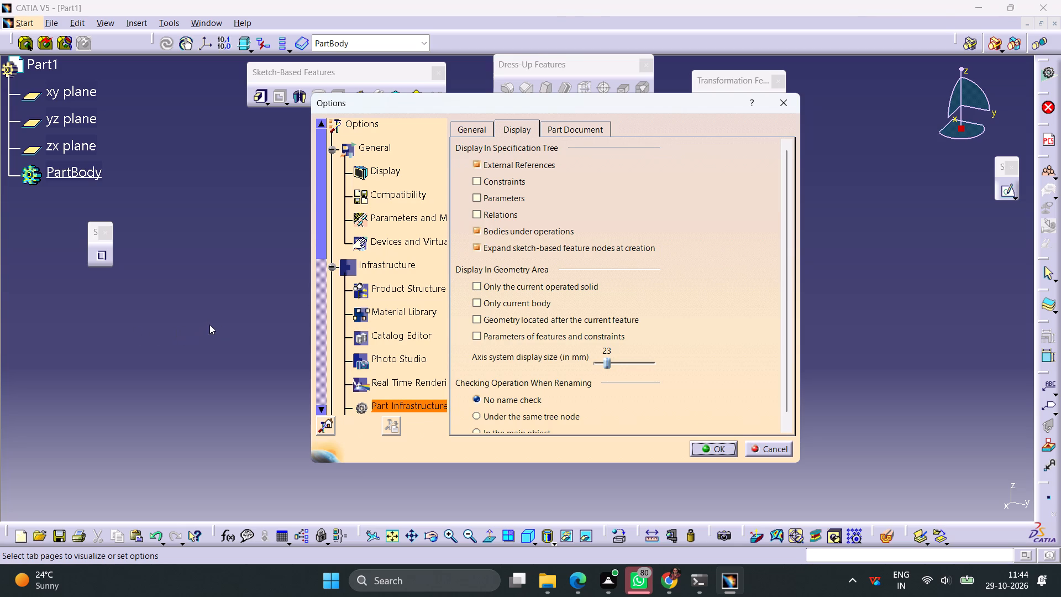
pyautogui.click(380, 222)
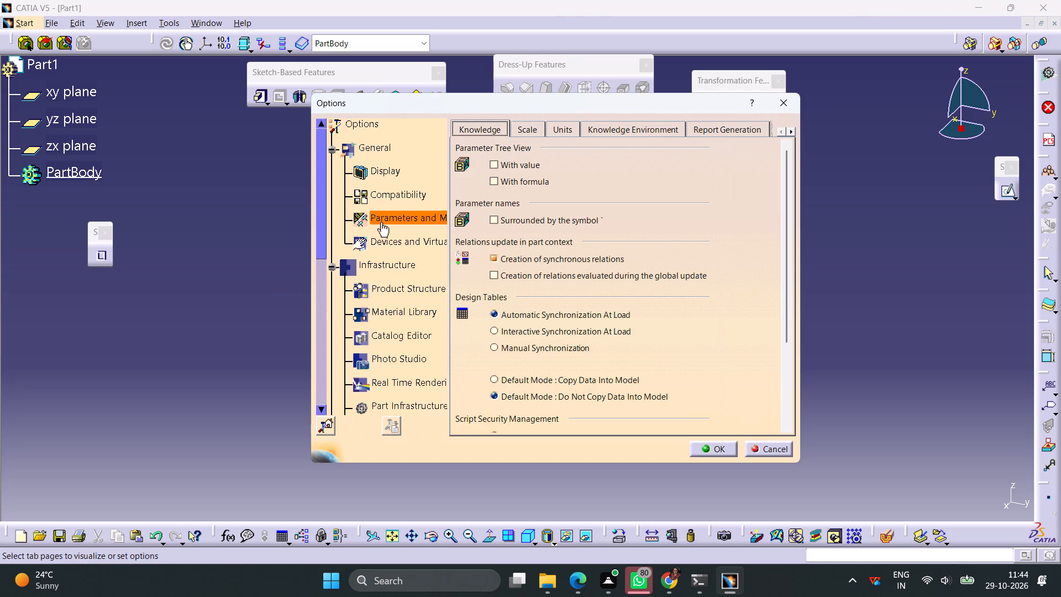
pyautogui.click(558, 130)
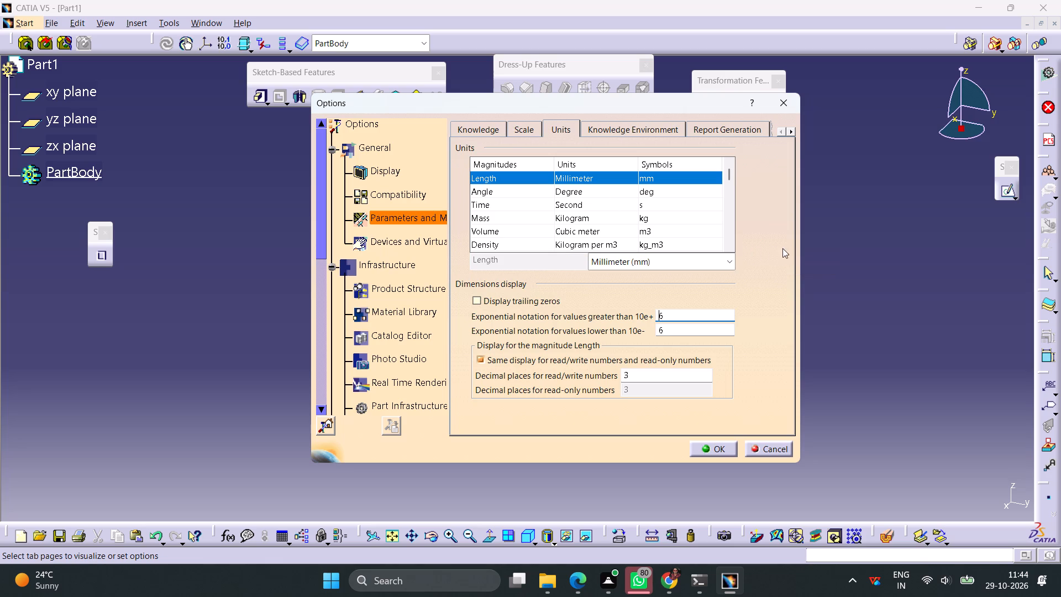
pyautogui.click(732, 263)
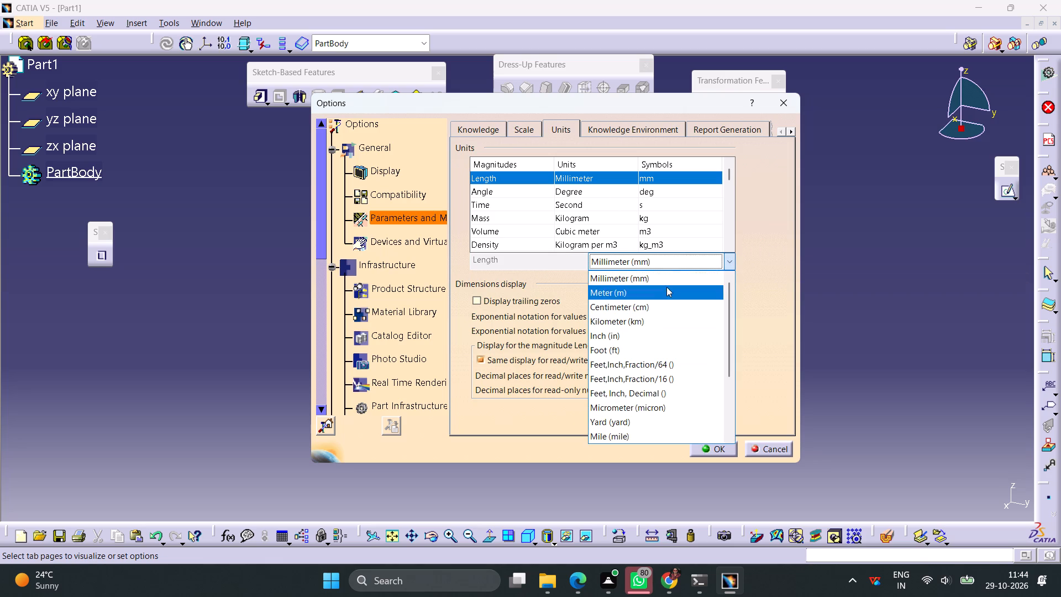
pyautogui.click(621, 333)
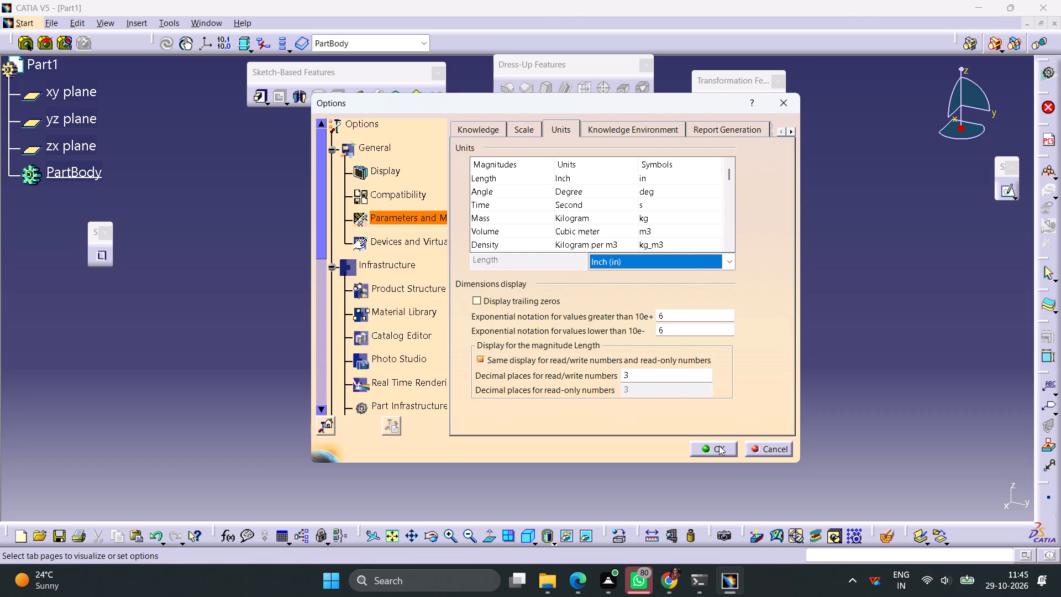
pyautogui.click(719, 446)
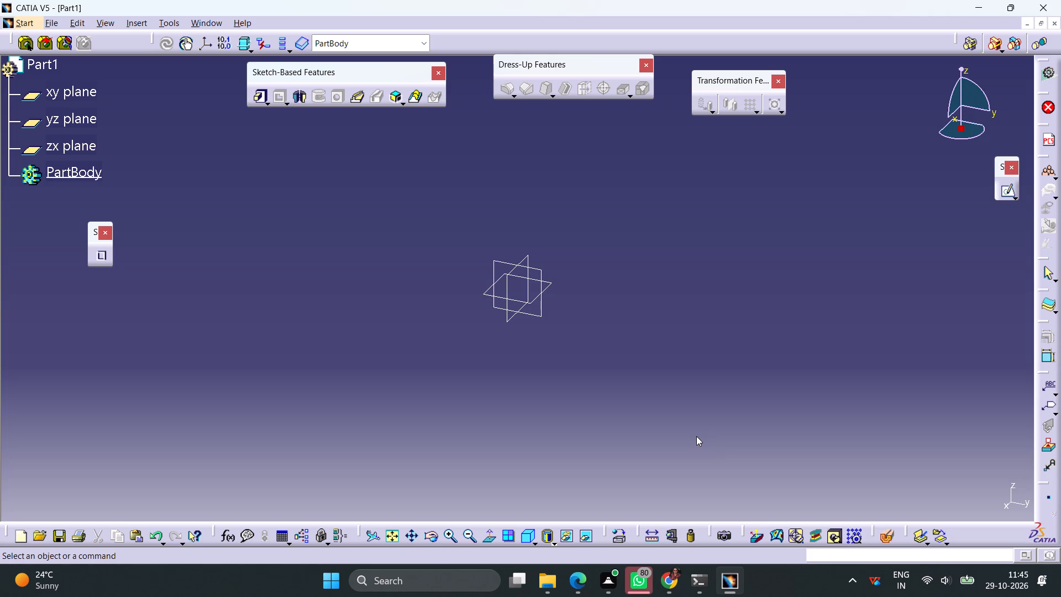
# Sketch a centered rectangle about 2.4 in wide on the yz plane, with its center at the origin.
pyautogui.click(534, 316)
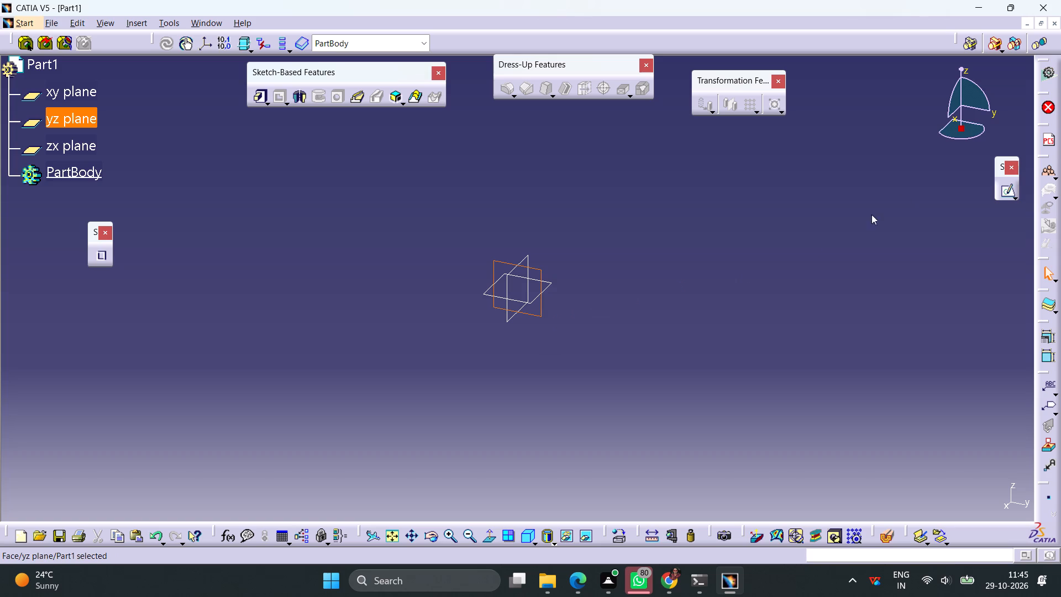
pyautogui.click(1001, 192)
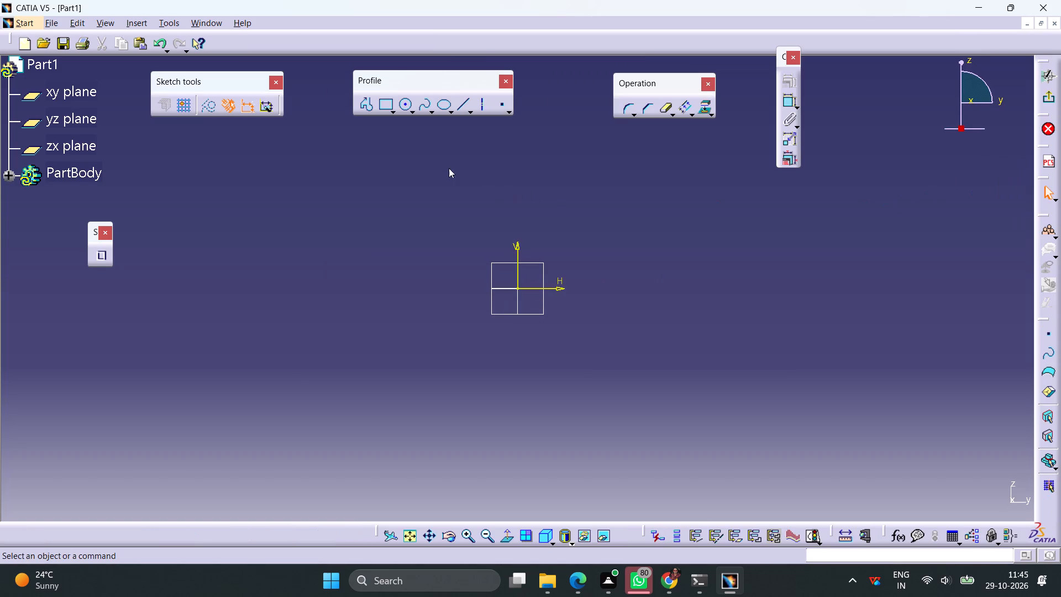
pyautogui.click(392, 113)
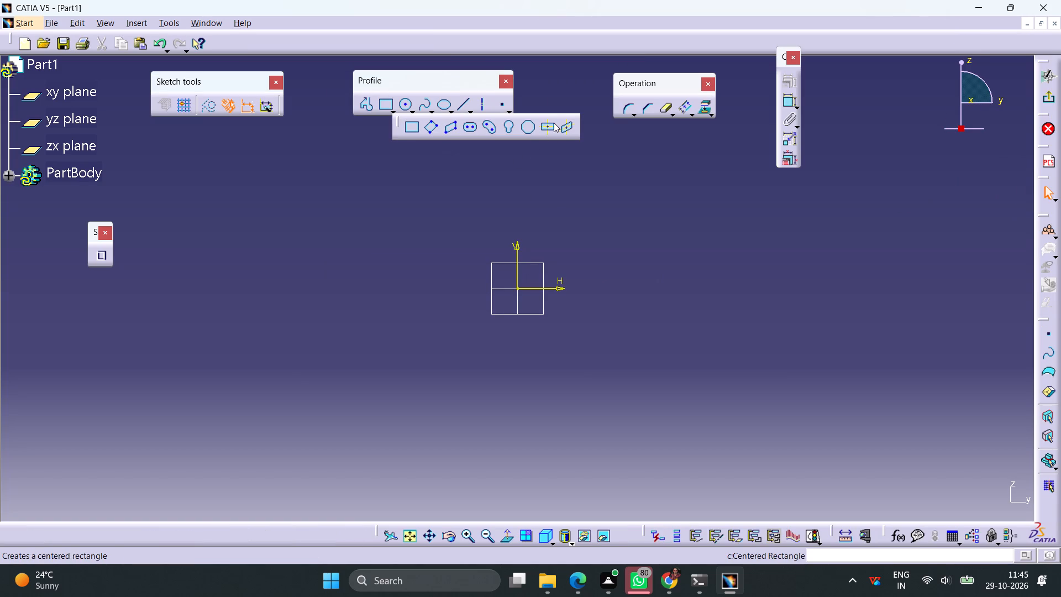
pyautogui.click(551, 124)
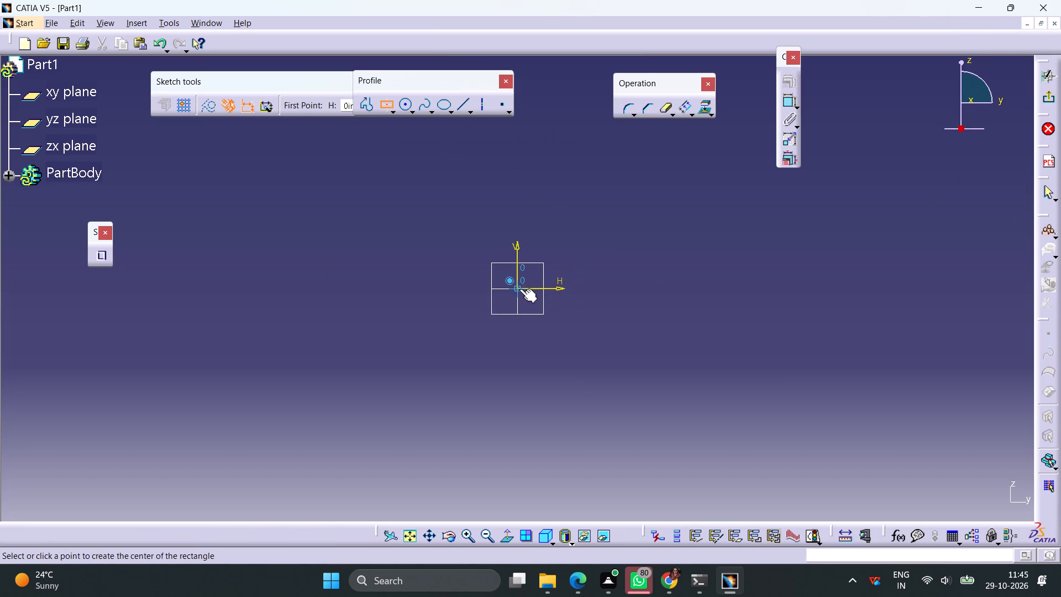
pyautogui.click(518, 289)
pyautogui.click(577, 246)
pyautogui.click(670, 244)
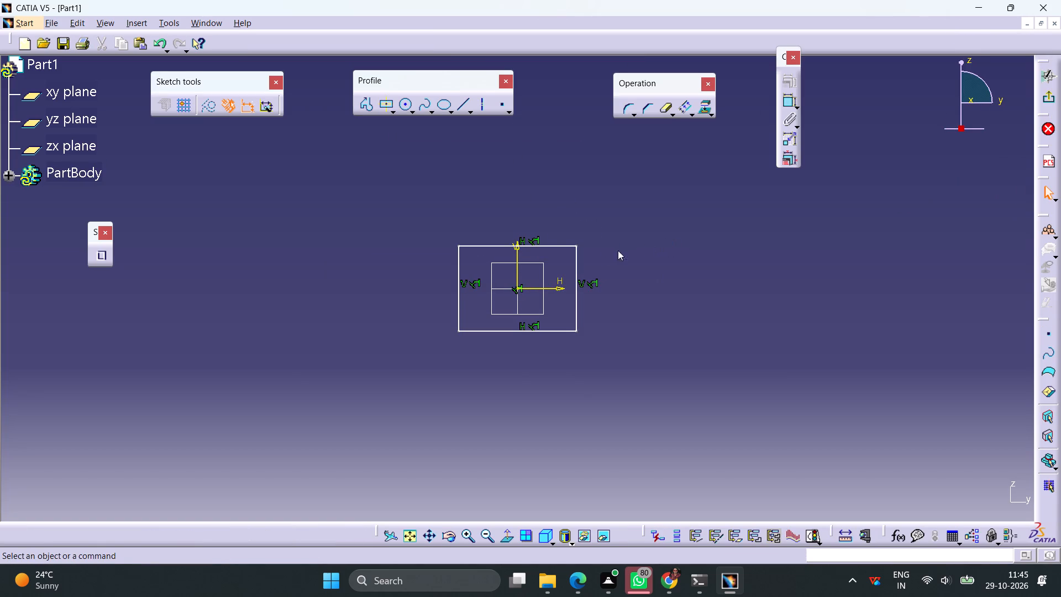
# Dimension the rectangle's horizontal edge and set its width to 2.5 in.
pyautogui.click(553, 247)
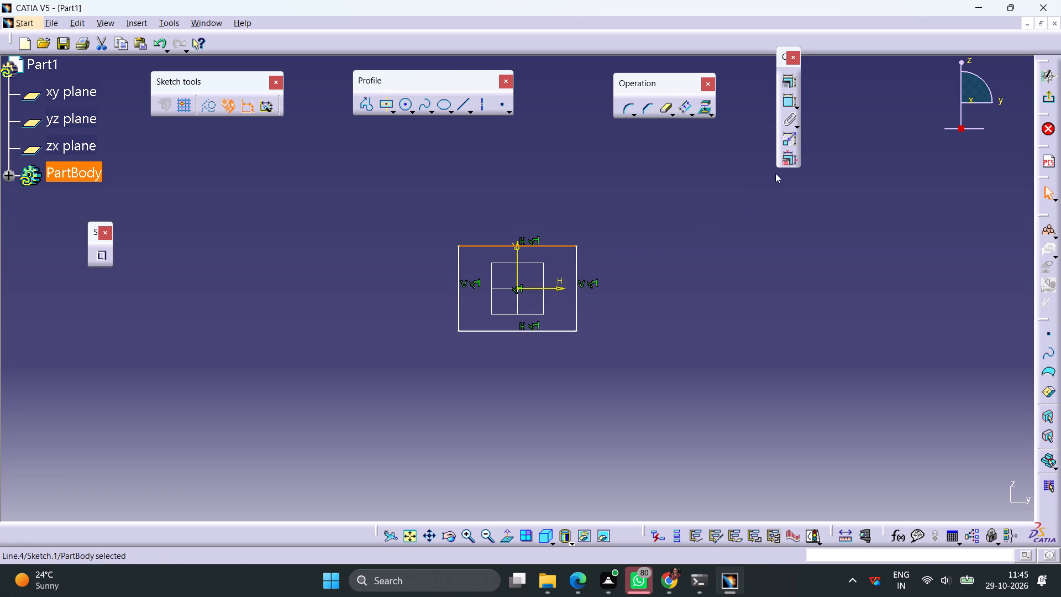
pyautogui.click(790, 101)
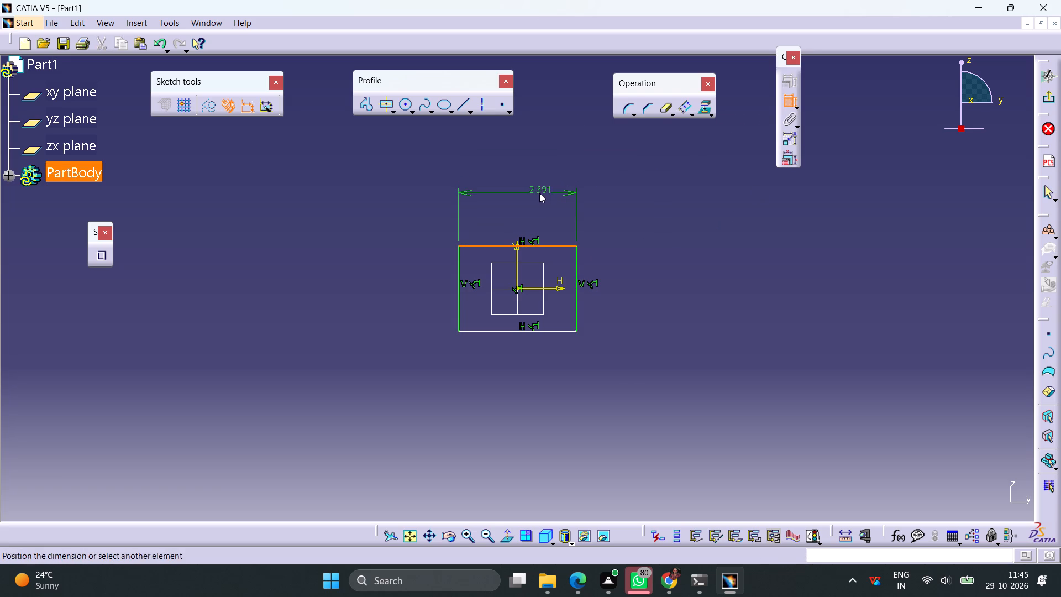
pyautogui.click(538, 193)
pyautogui.doubleClick(538, 192)
pyautogui.write('2.5')
pyautogui.press('Return')
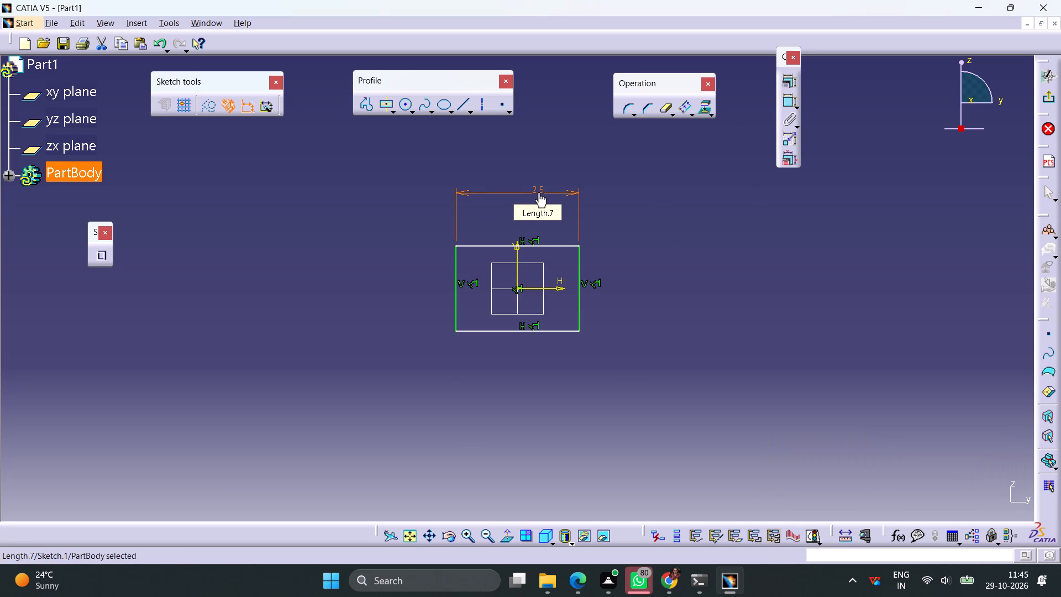
pyautogui.click(613, 260)
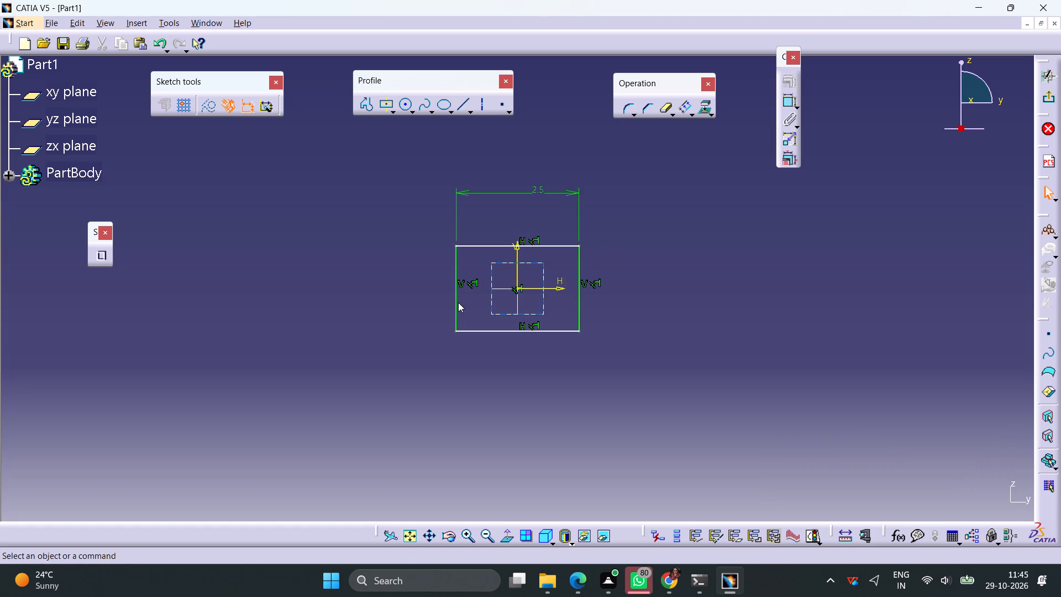
# Dimension the rectangle's vertical edge, set its height to 2.375 in, and exit the sketch.
pyautogui.click(454, 302)
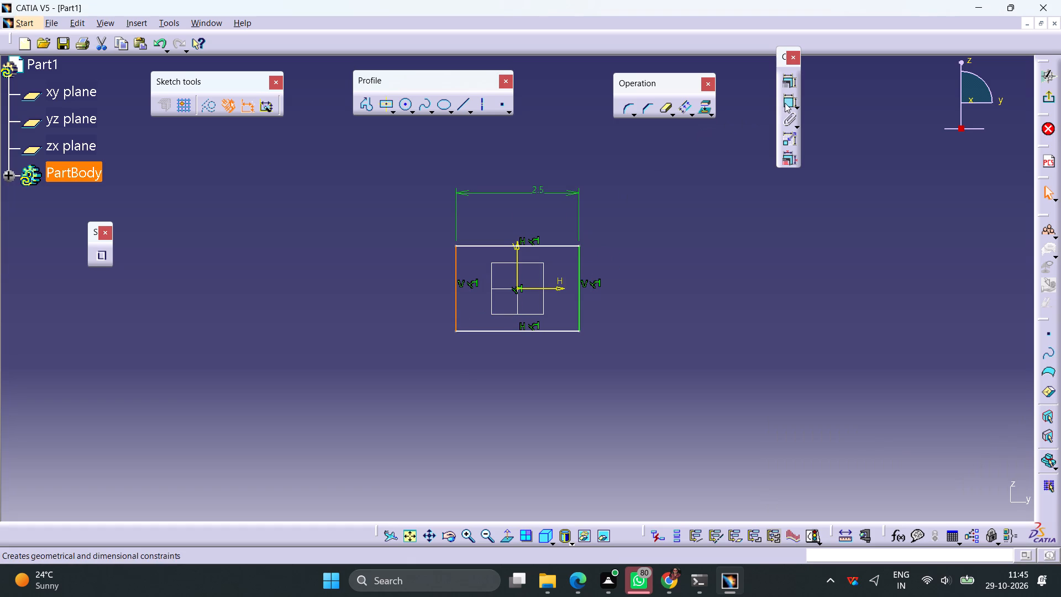
pyautogui.click(786, 103)
pyautogui.click(421, 300)
pyautogui.doubleClick(427, 298)
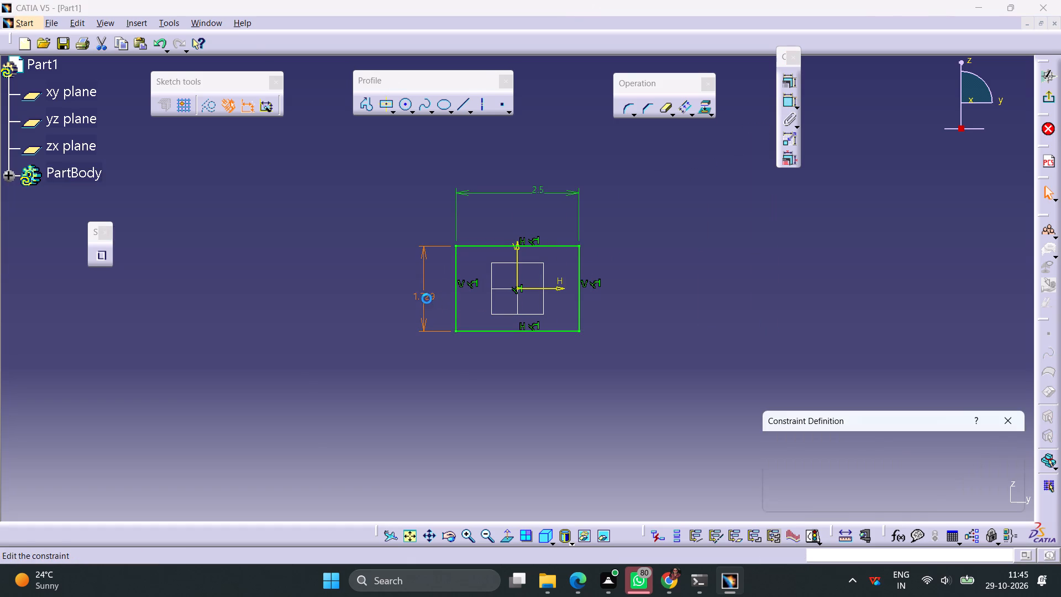
pyautogui.write('2.37')
pyautogui.press('5')
pyautogui.press('Return')
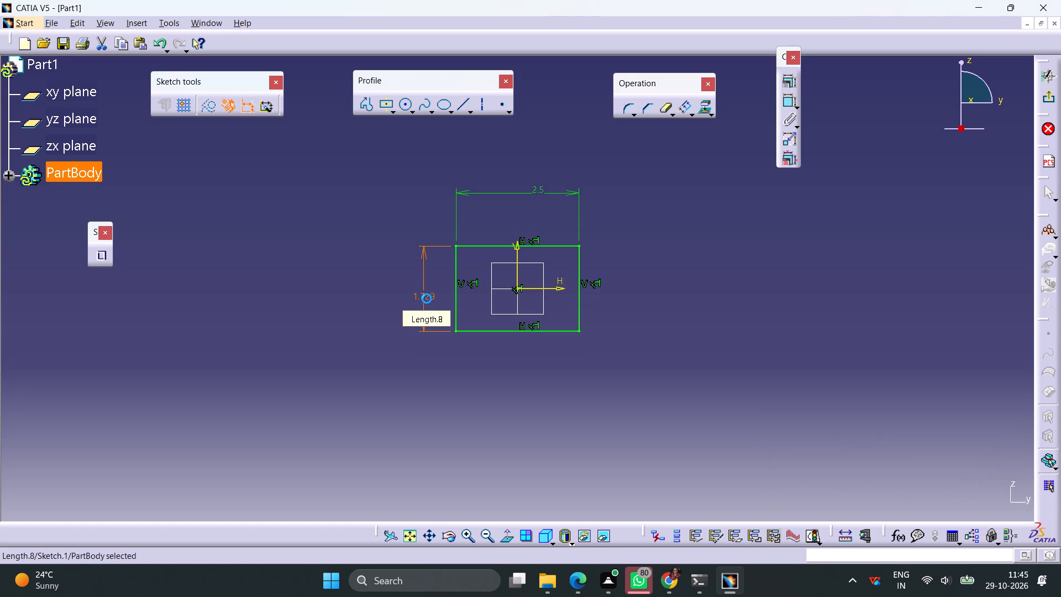
pyautogui.click(1044, 98)
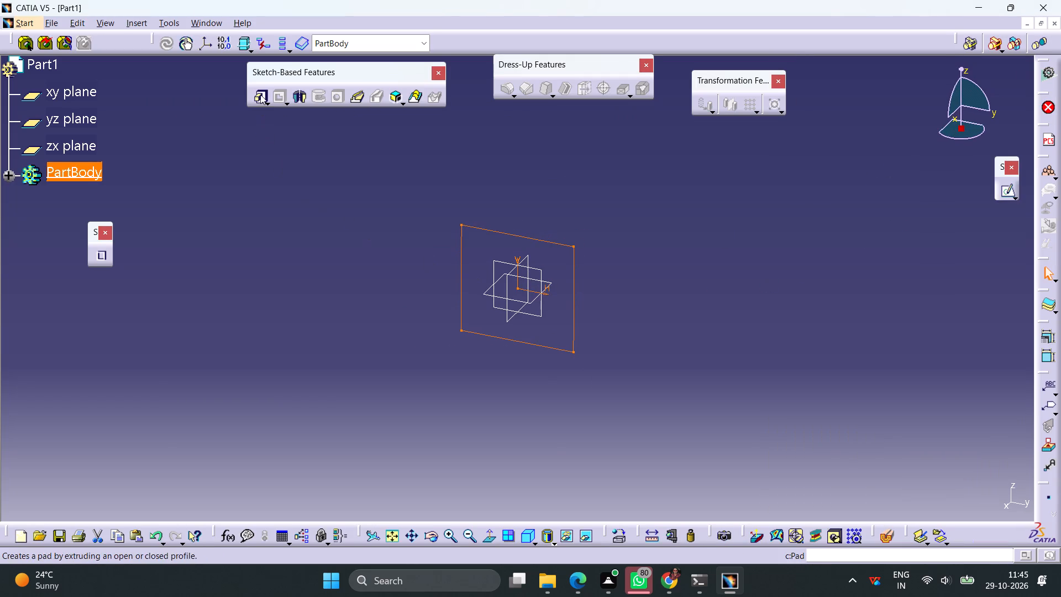
# Pad the rectangle sketch with mirrored extent and a length of 0.125/2 in.
pyautogui.click(260, 95)
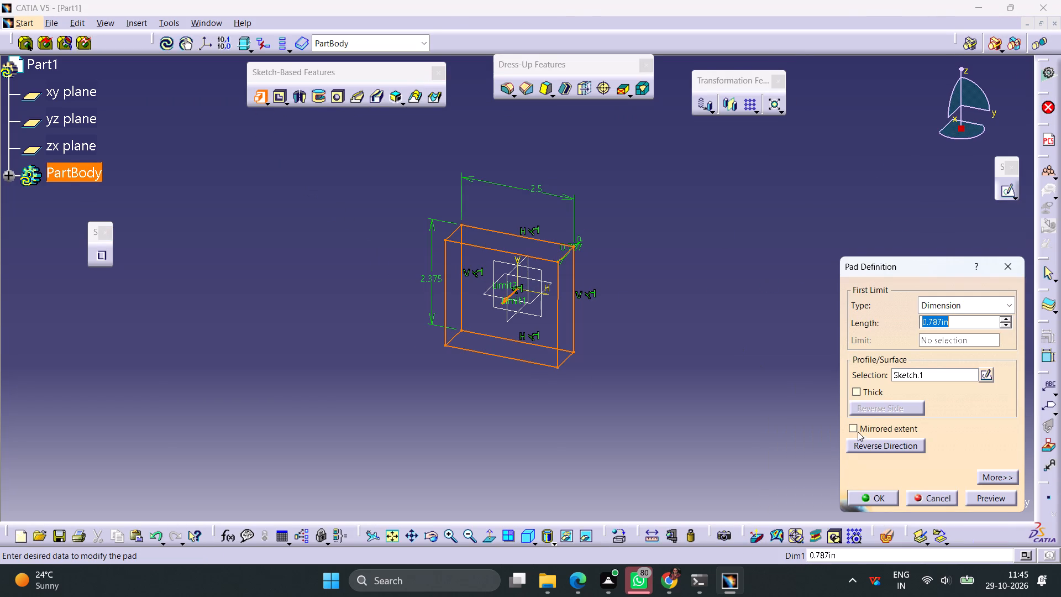
pyautogui.click(875, 430)
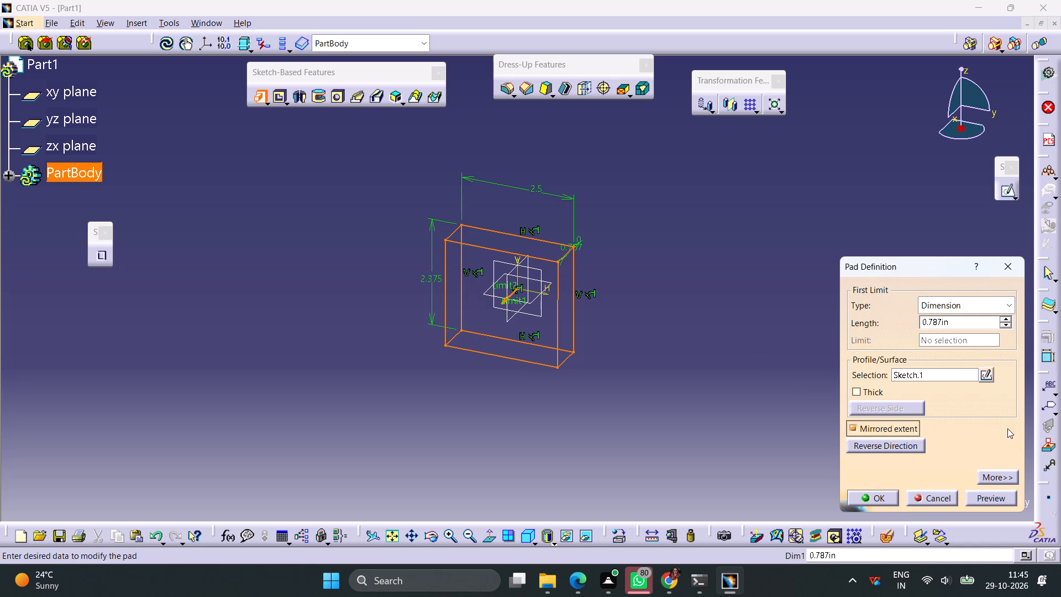
pyautogui.moveTo(954, 322); pyautogui.dragTo(898, 321)
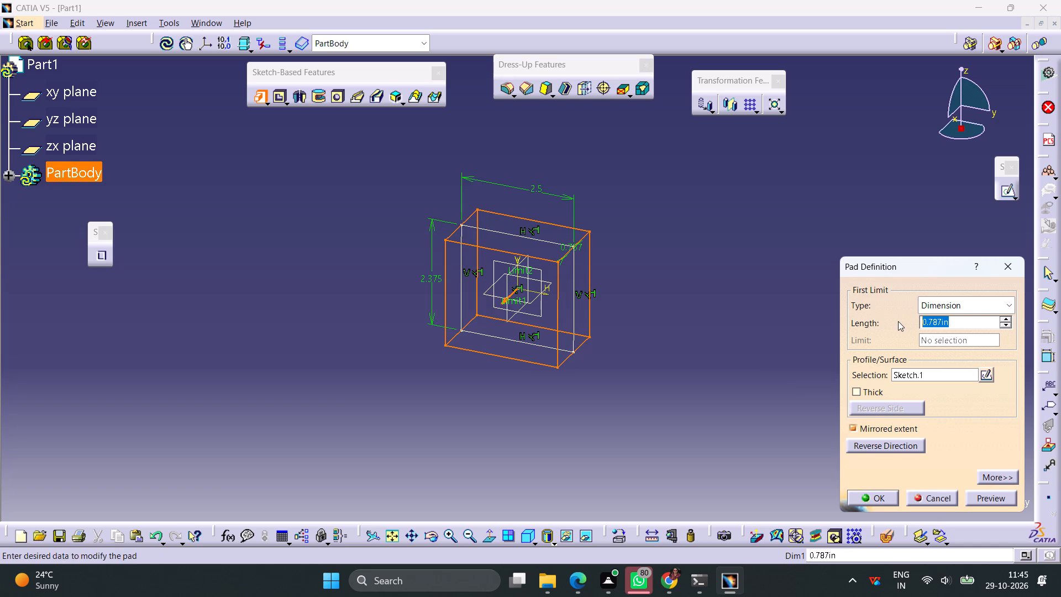
pyautogui.write('0.125/2')
pyautogui.press('Return')
pyautogui.click(699, 353)
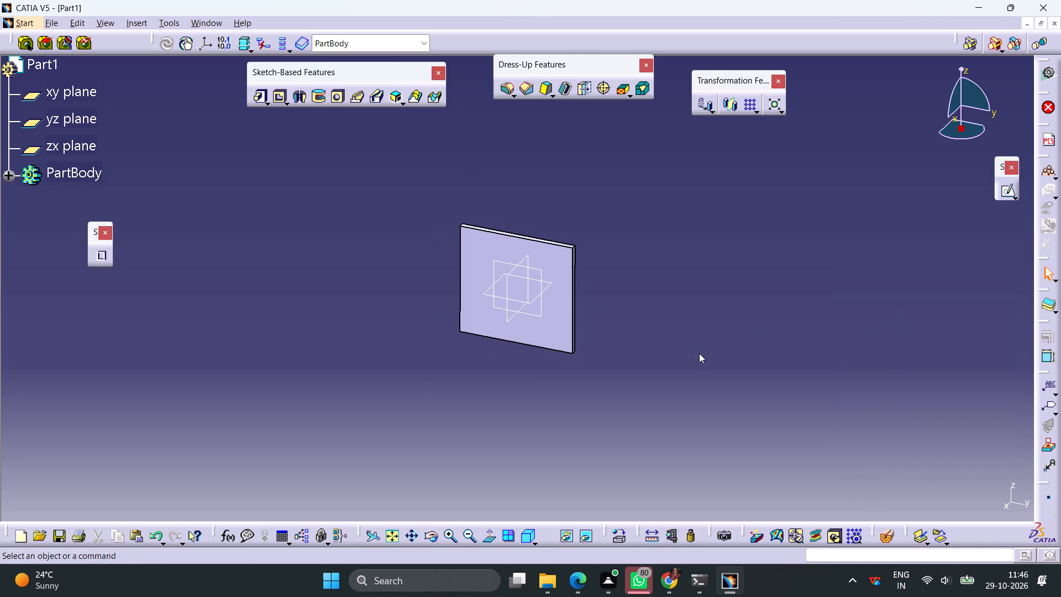
# On the plate's front face, sketch a circle about 0.64 in in diameter outside the plate's upper-left corner.
pyautogui.click(563, 272)
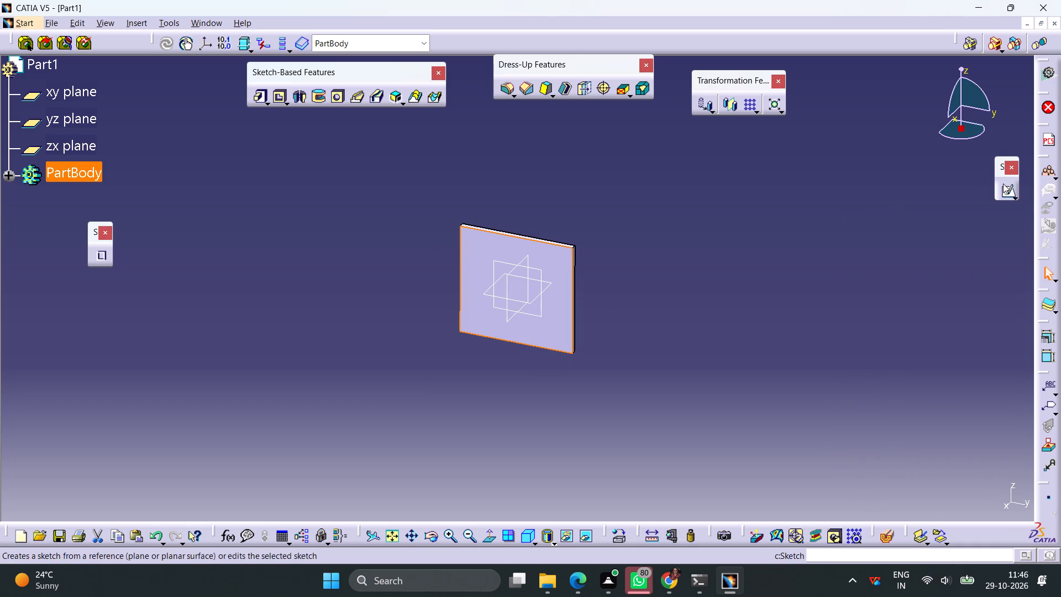
pyautogui.click(1002, 192)
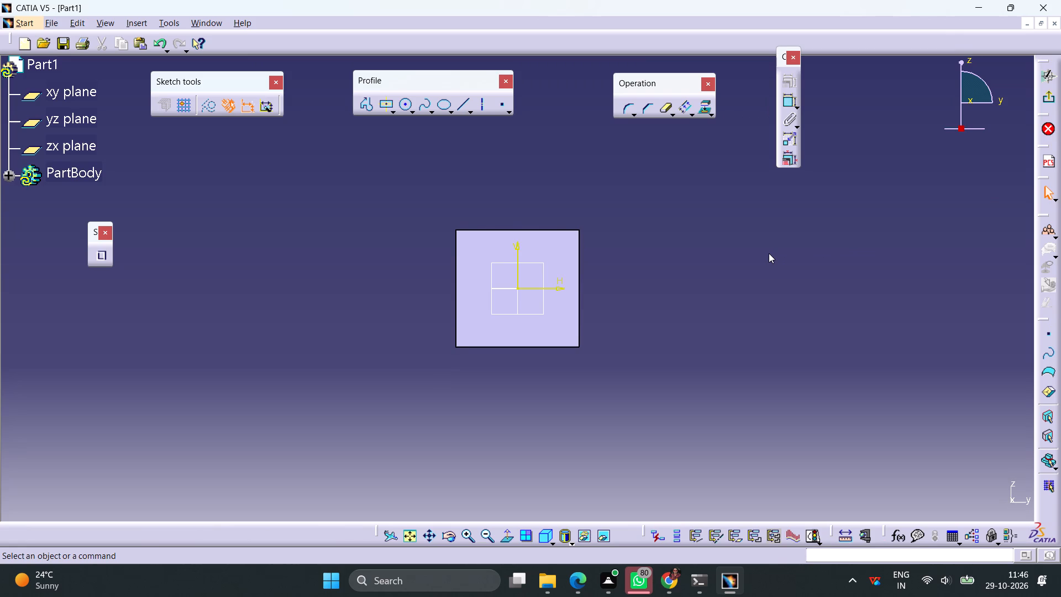
pyautogui.click(402, 109)
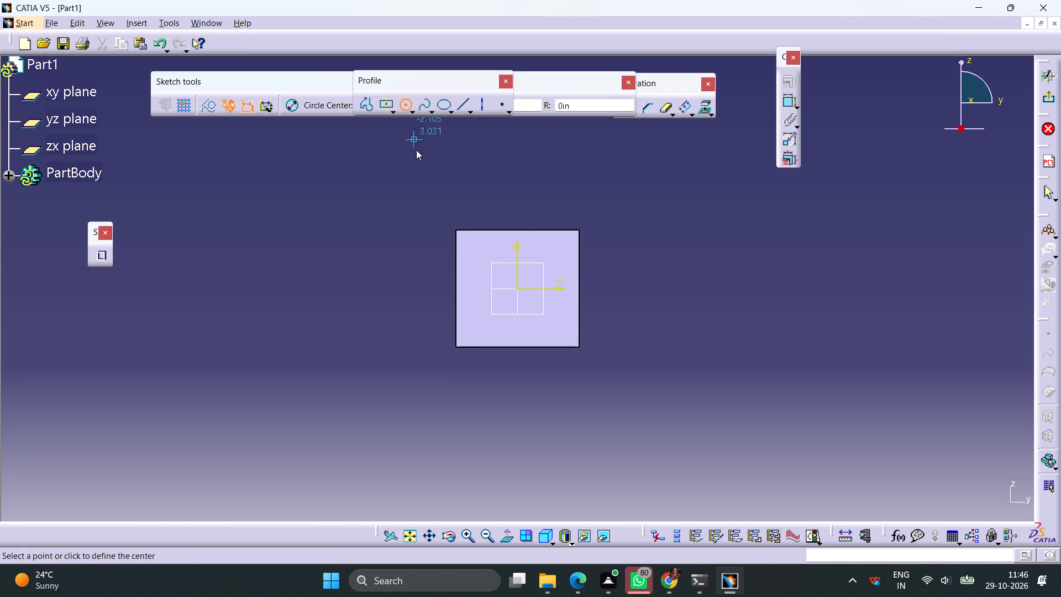
pyautogui.click(435, 205)
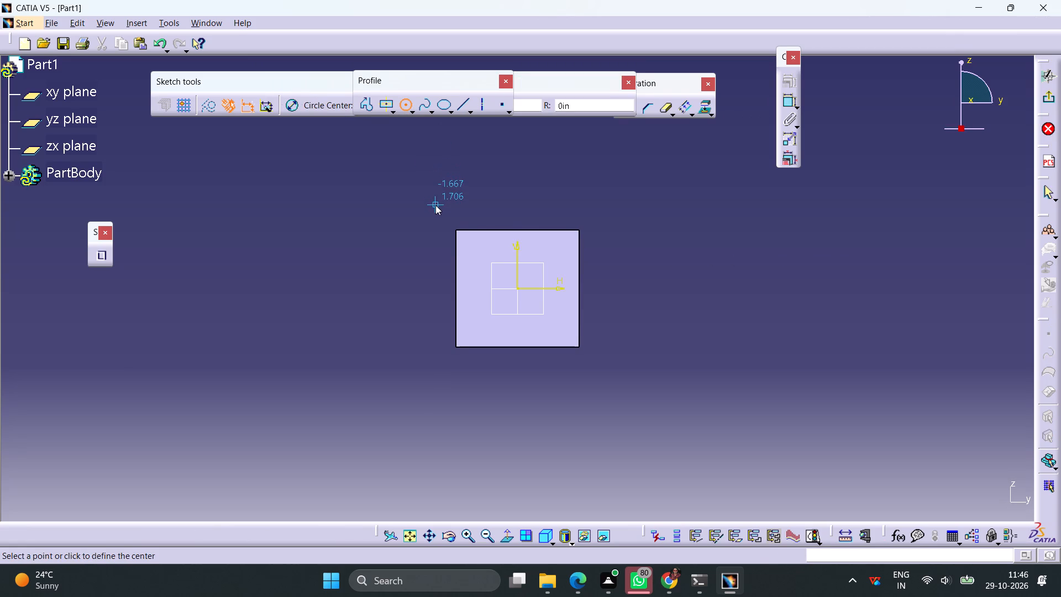
pyautogui.click(450, 196)
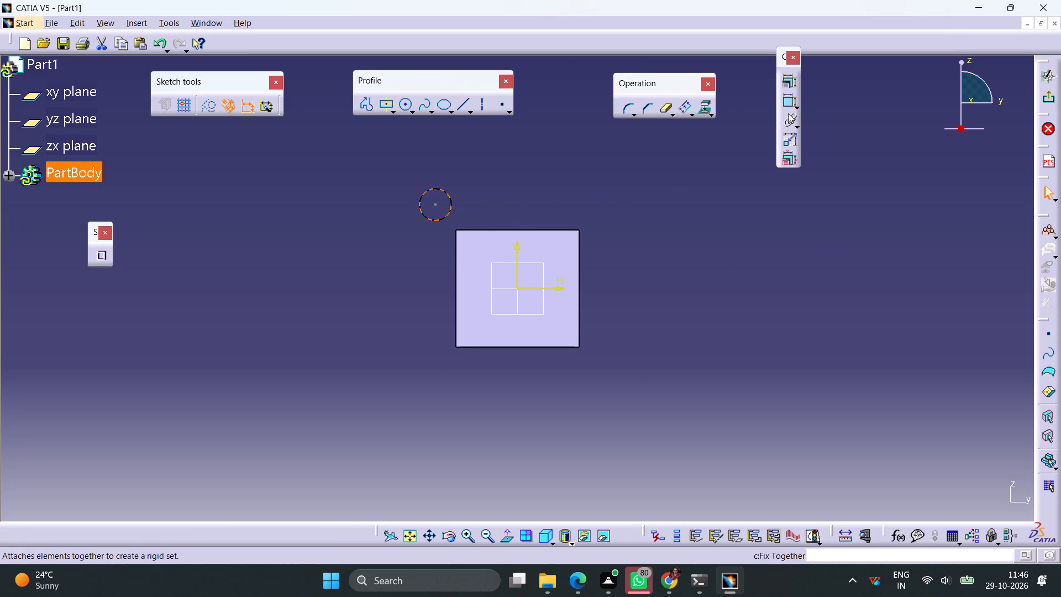
# Dimension the circle and set its diameter to 0.375*2 in.
pyautogui.click(786, 102)
pyautogui.click(511, 177)
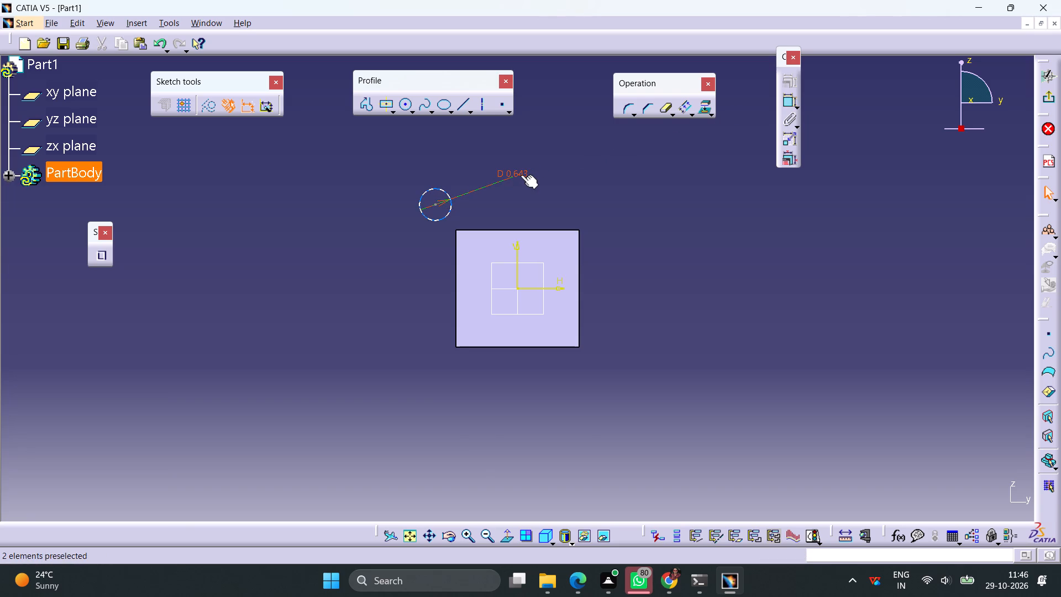
pyautogui.doubleClick(521, 175)
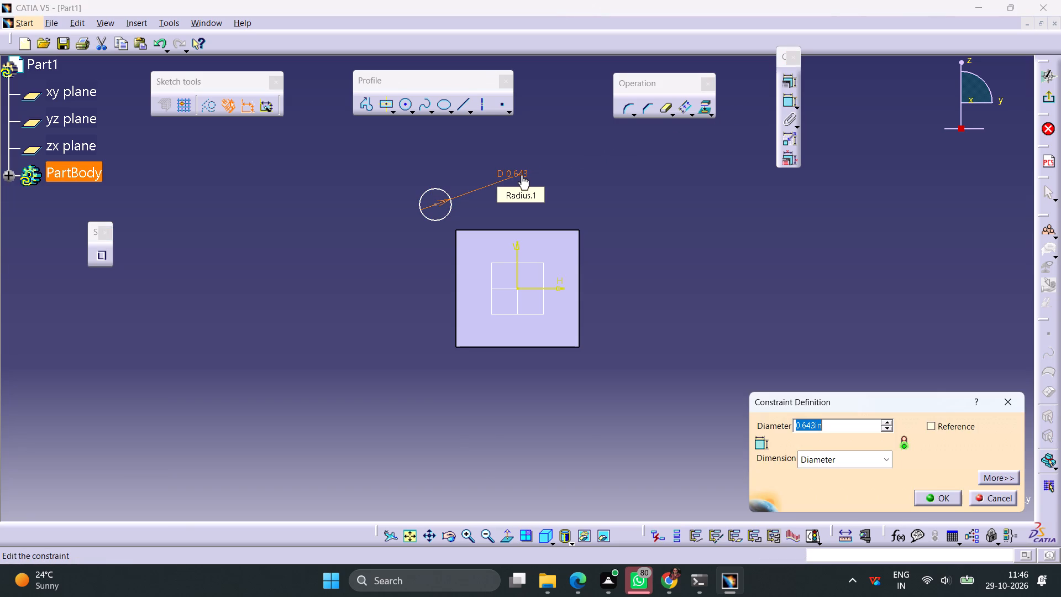
pyautogui.write('0.375*2')
pyautogui.press('Return')
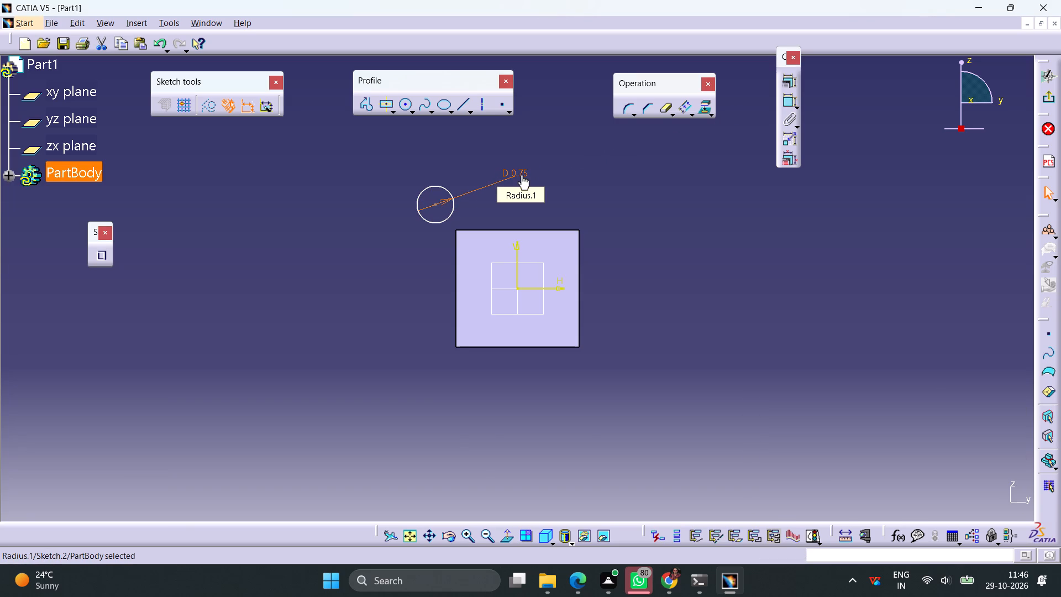
pyautogui.click(641, 172)
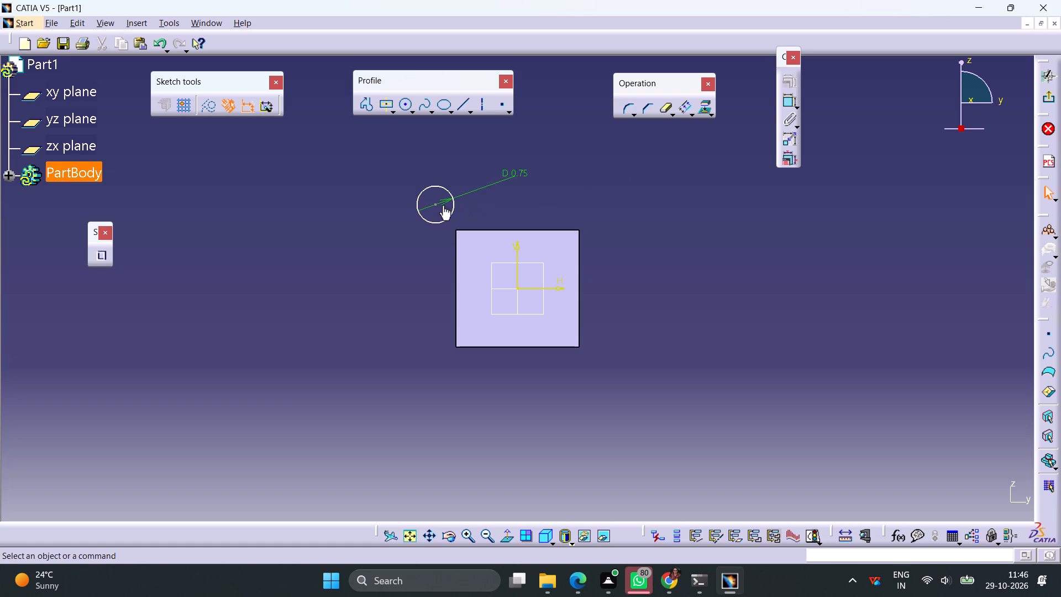
# Constrain the circle's center coincident with the plate's upper-left corner and exit the sketch.
pyautogui.click(435, 207)
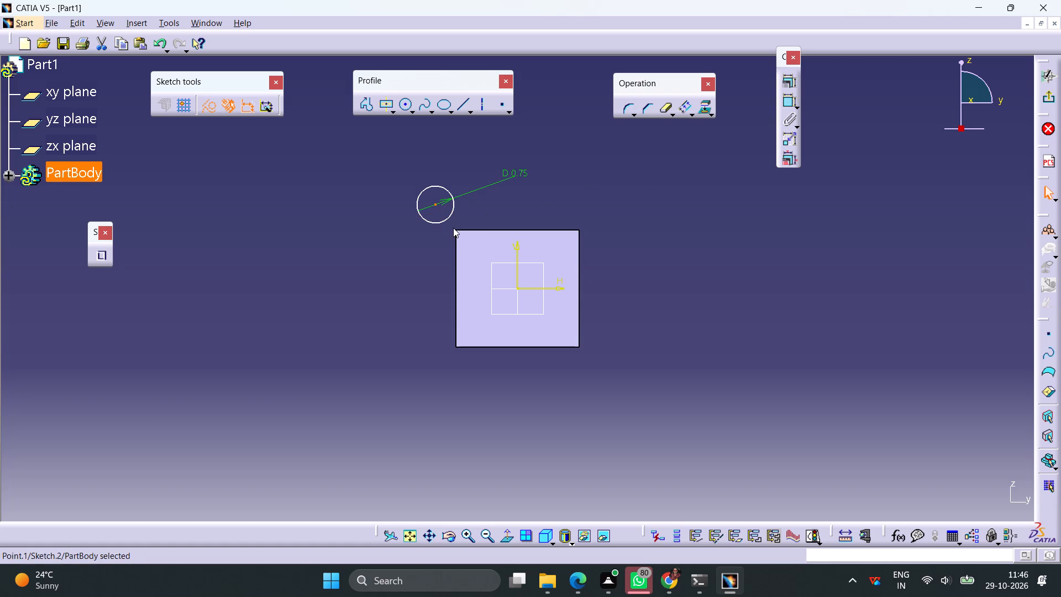
pyautogui.keyDown('ctrl'); pyautogui.click(456, 229); pyautogui.keyUp('ctrl')
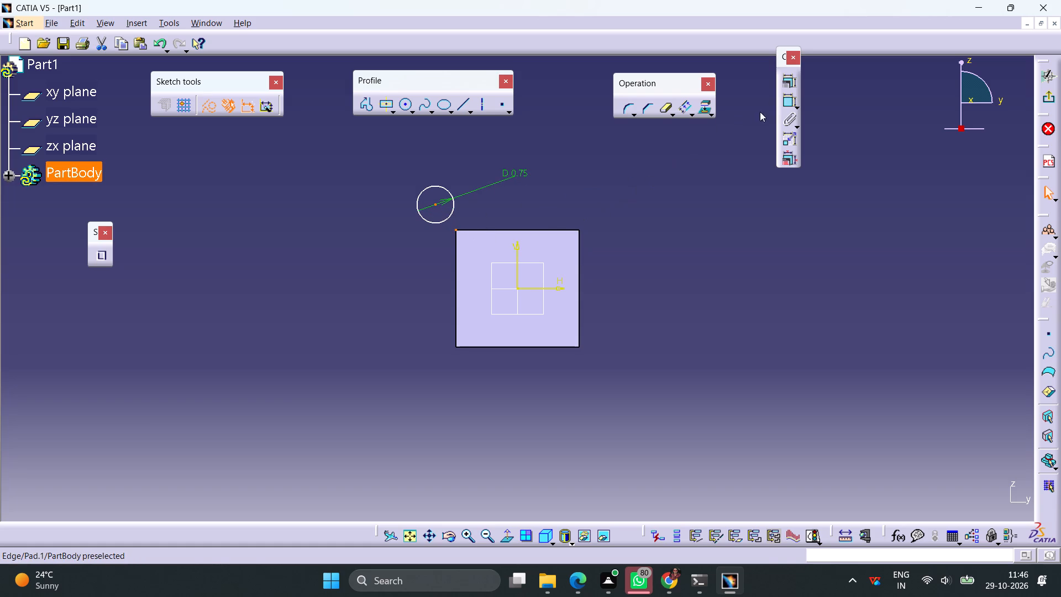
pyautogui.click(789, 82)
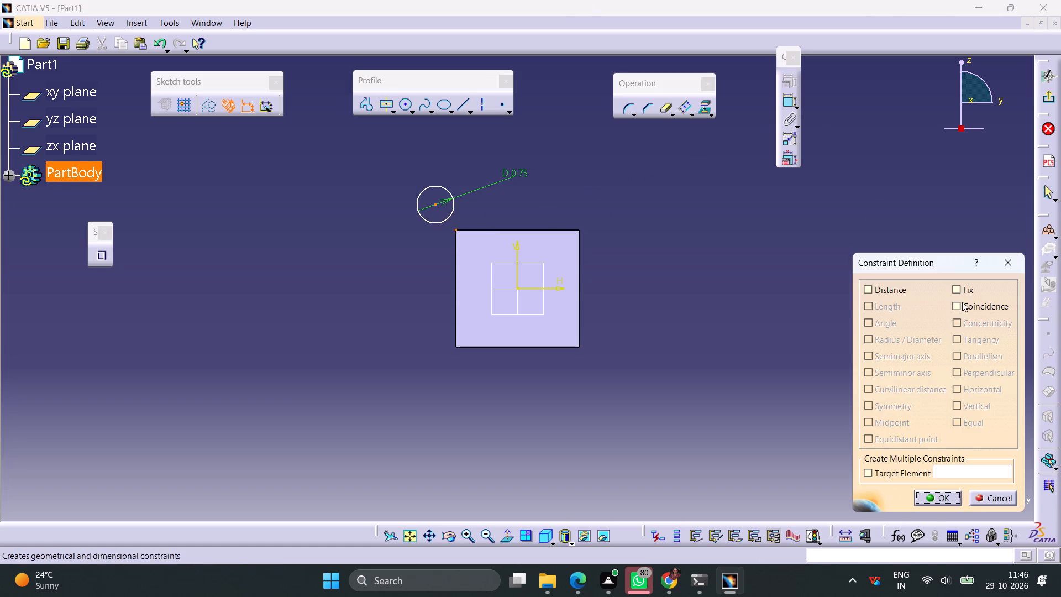
pyautogui.click(962, 302)
pyautogui.click(949, 495)
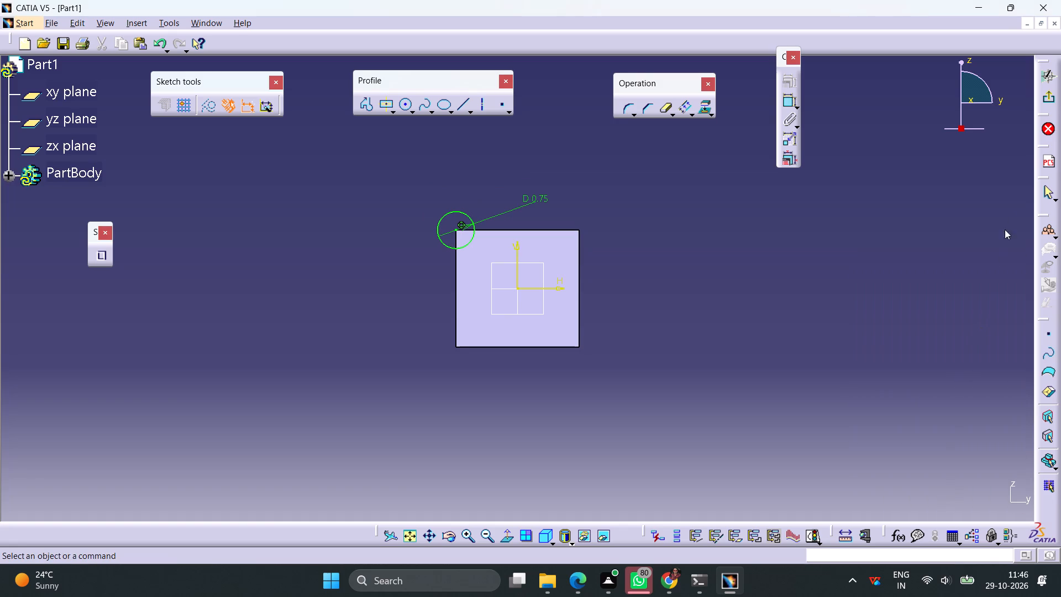
pyautogui.click(1049, 96)
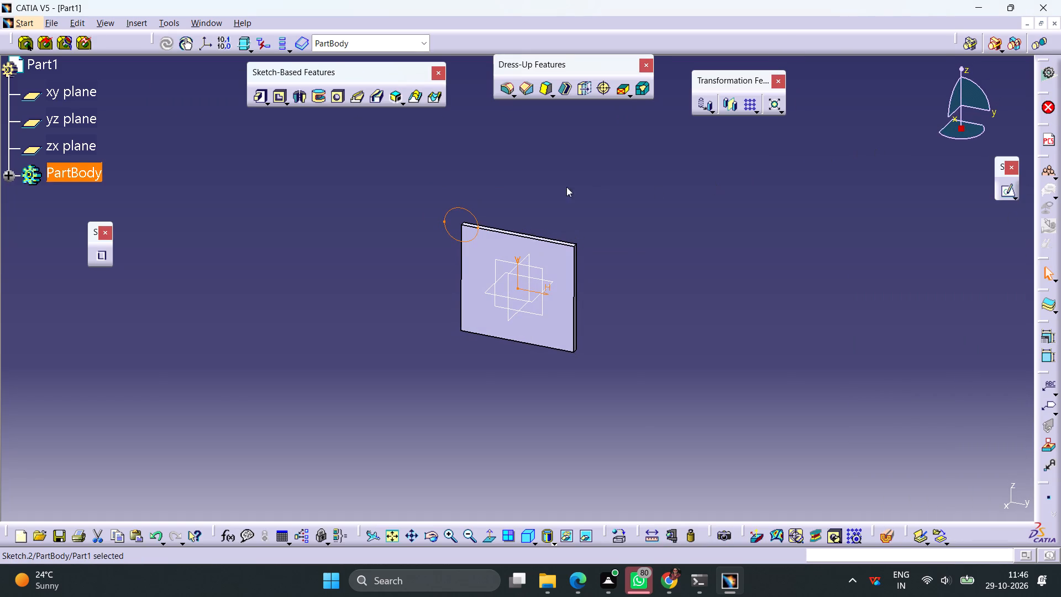
# Pad the upper-left corner circle with a length of 0.125 in and the direction reversed into the plate's thickness.
pyautogui.click(255, 94)
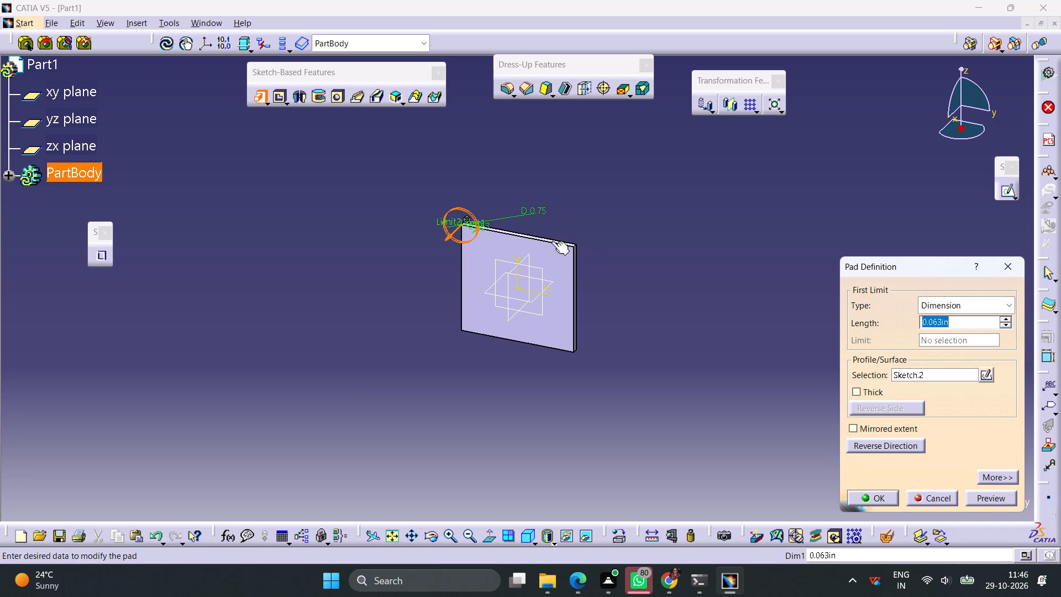
pyautogui.keyDown('ctrl'); pyautogui.moveTo(570, 223); pyautogui.dragTo(571, 181, button='middle'); pyautogui.keyUp('ctrl')
pyautogui.moveTo(619, 181); pyautogui.dragTo(538, 207, button='middle')
pyautogui.moveTo(619, 181); pyautogui.dragTo(538, 207, button='right')
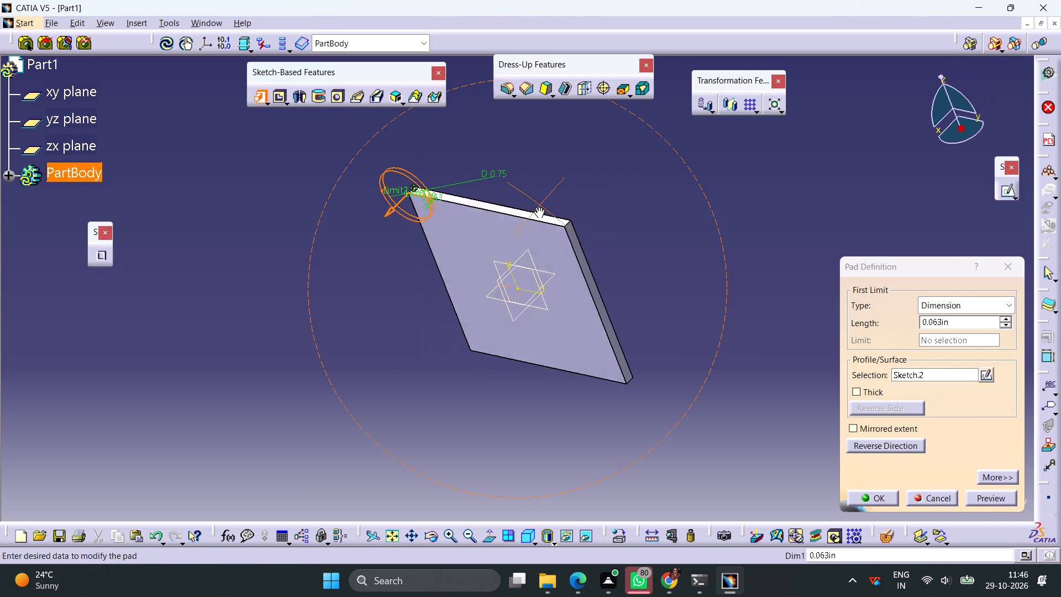
pyautogui.moveTo(538, 207); pyautogui.dragTo(534, 208, button='right')
pyautogui.moveTo(538, 207); pyautogui.dragTo(534, 208, button='middle')
pyautogui.click(870, 446)
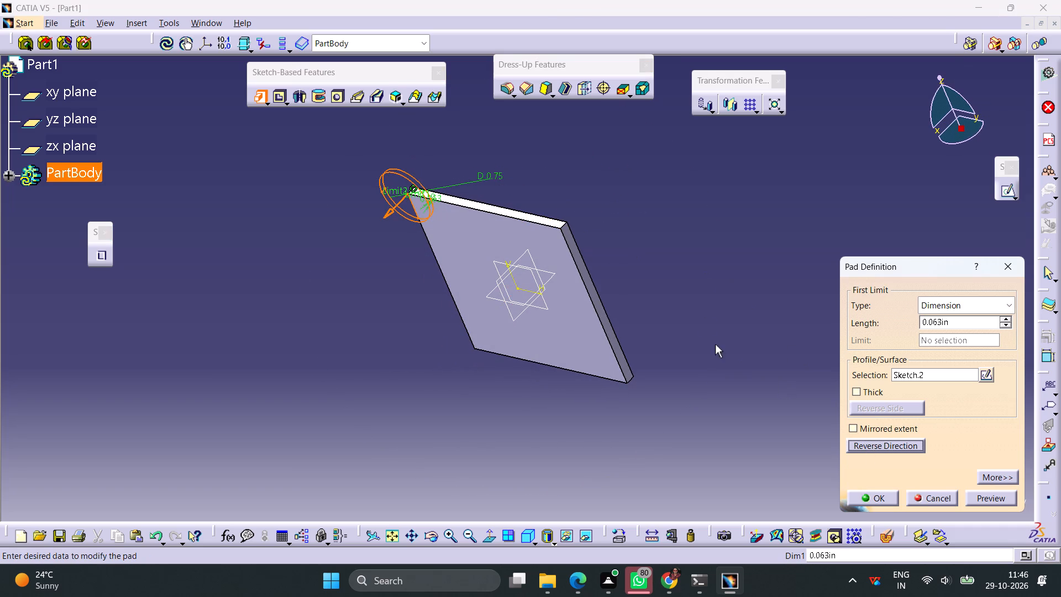
pyautogui.moveTo(695, 270); pyautogui.dragTo(641, 326, button='middle')
pyautogui.moveTo(695, 270); pyautogui.dragTo(641, 326, button='right')
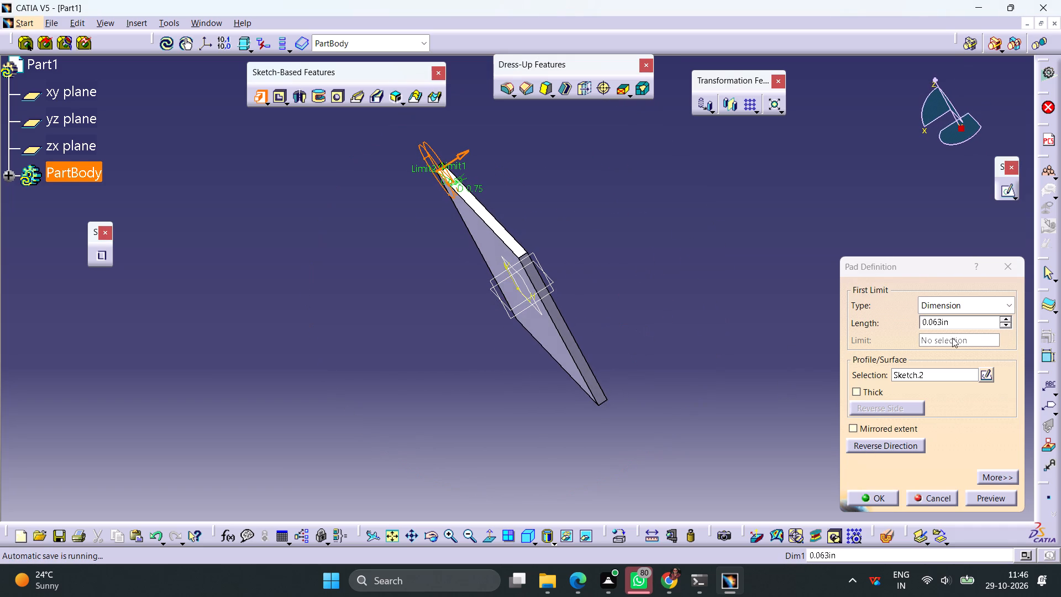
pyautogui.moveTo(954, 322); pyautogui.dragTo(872, 326)
pyautogui.write('0.125')
pyautogui.press('Return')
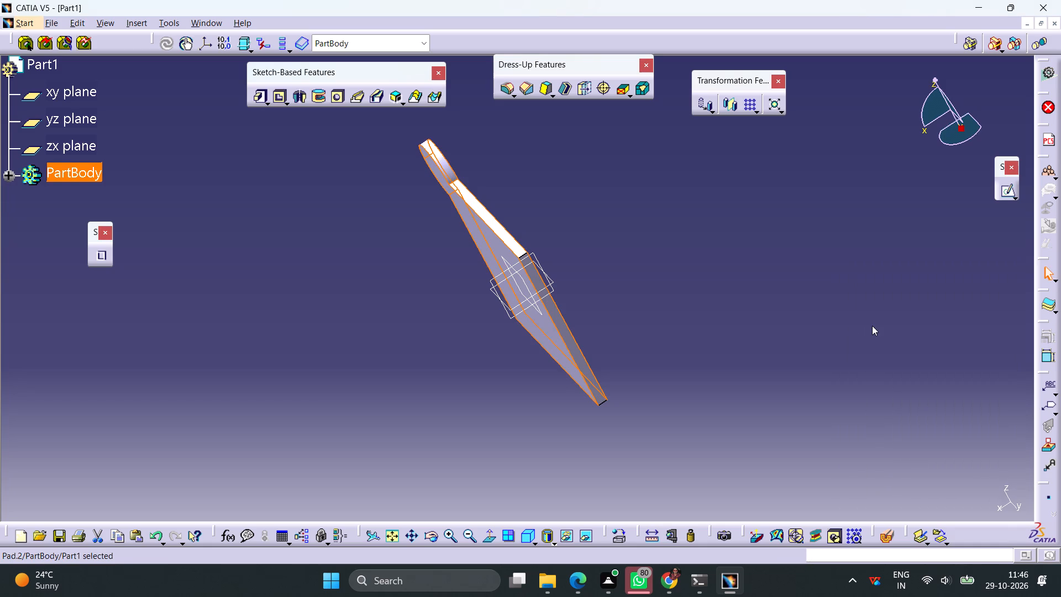
pyautogui.click(744, 258)
# On the plate's front face, sketch a circle about 0.63 in in diameter outside the plate's lower-left corner.
pyautogui.moveTo(417, 291); pyautogui.dragTo(482, 235, button='middle')
pyautogui.moveTo(417, 291); pyautogui.dragTo(482, 235, button='right')
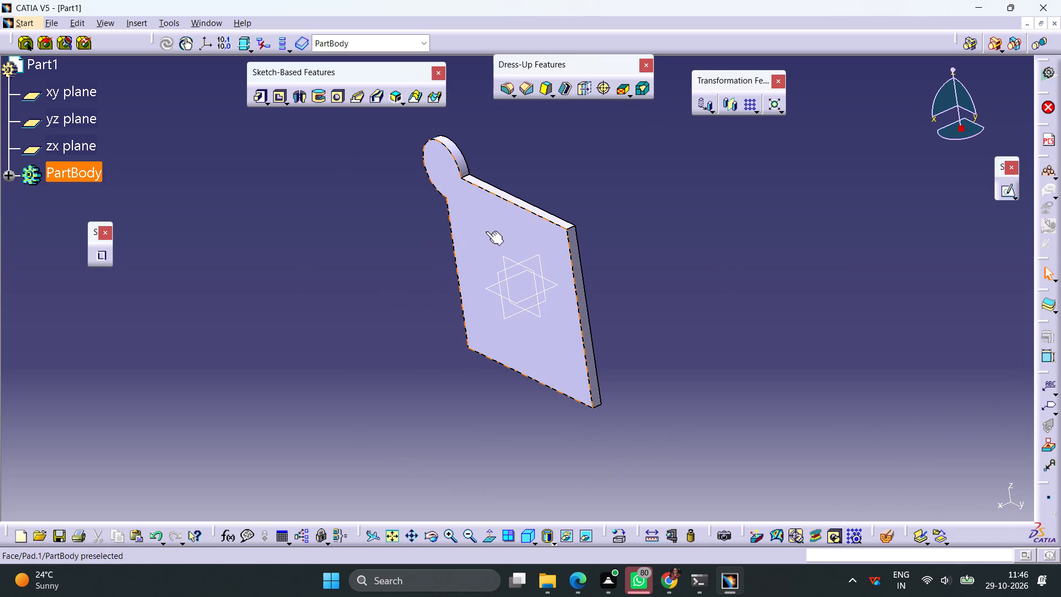
pyautogui.click(486, 231)
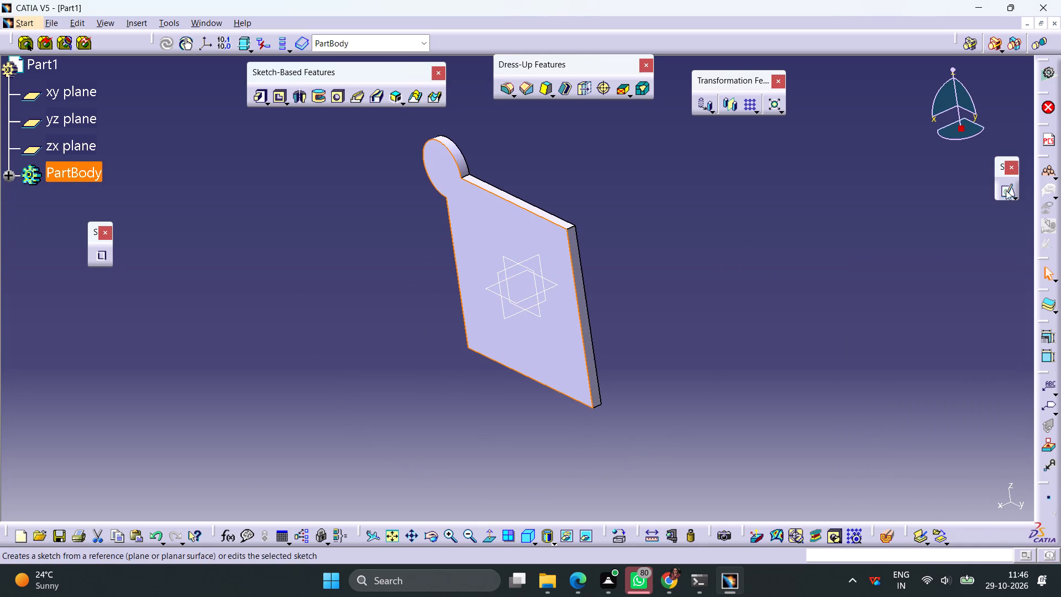
pyautogui.click(1005, 190)
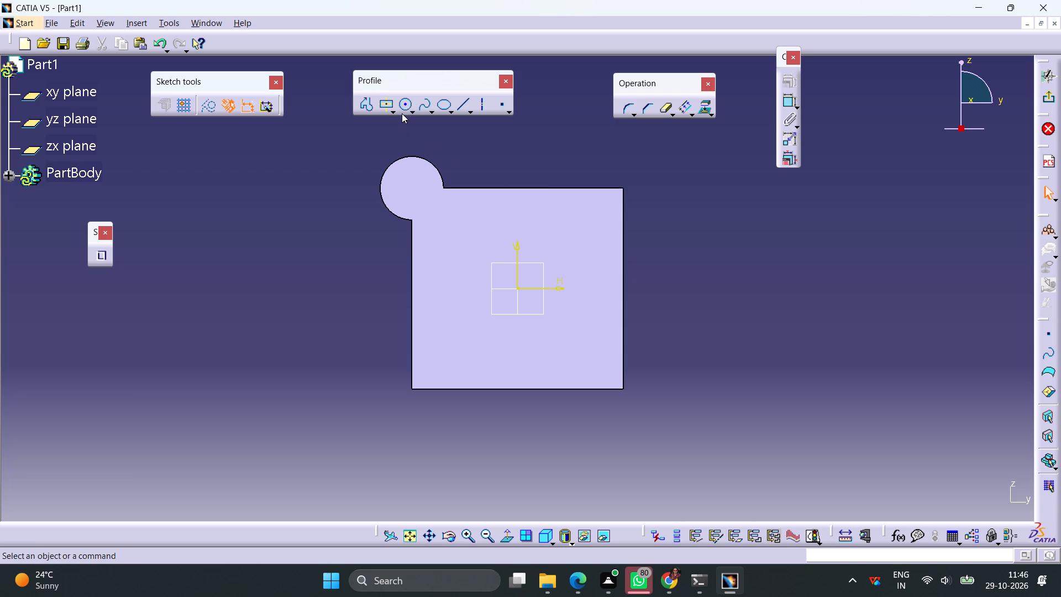
pyautogui.click(405, 104)
pyautogui.click(319, 432)
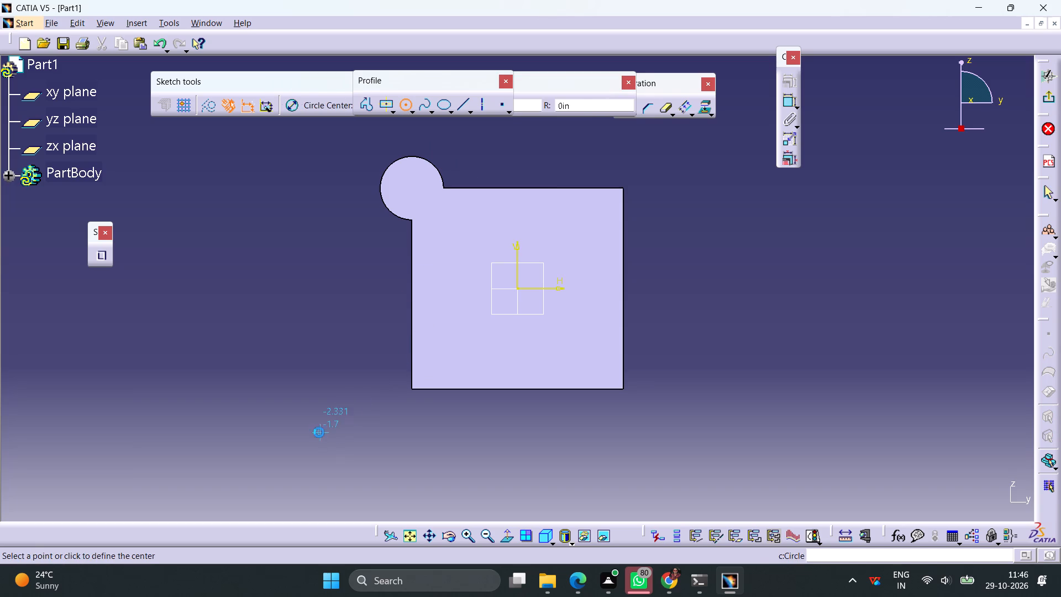
pyautogui.click(334, 410)
# Dimension the new circle and set its diameter to 0.375*2 in.
pyautogui.click(784, 104)
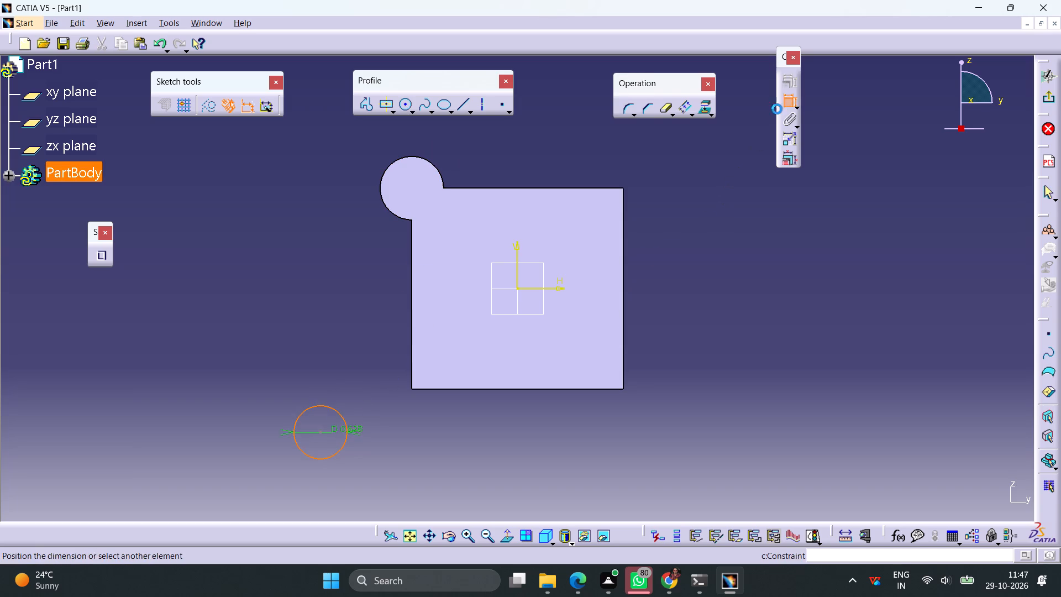
pyautogui.click(358, 360)
pyautogui.doubleClick(363, 356)
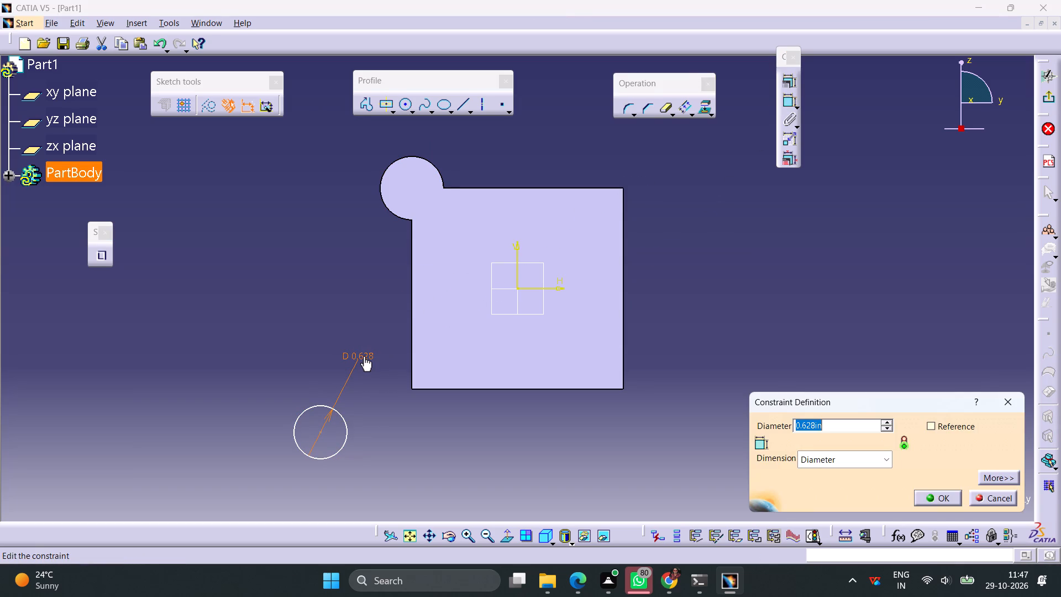
pyautogui.write('0.375*2')
pyautogui.press('Return')
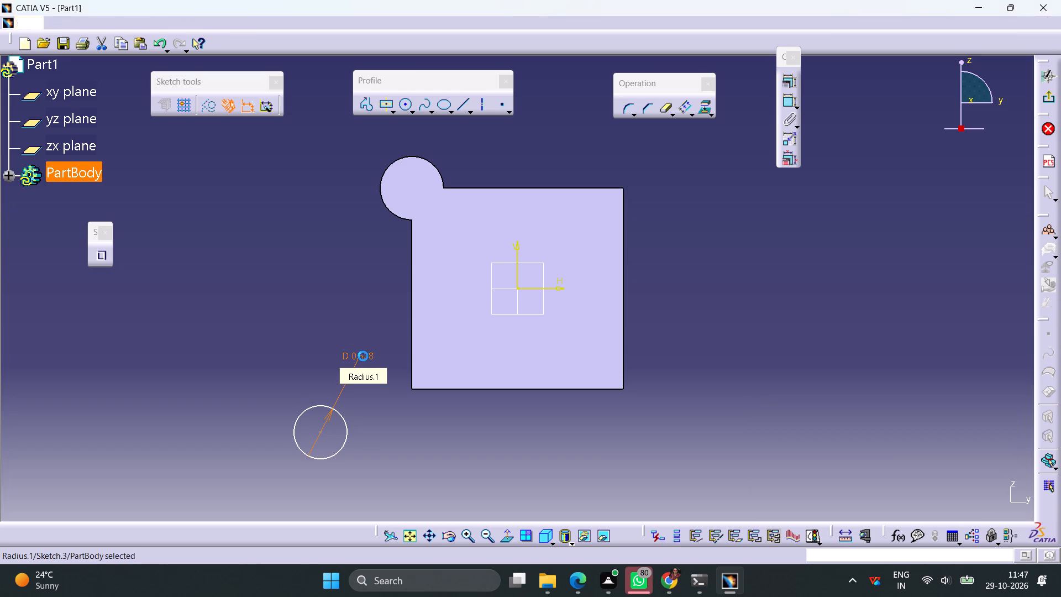
pyautogui.click(431, 426)
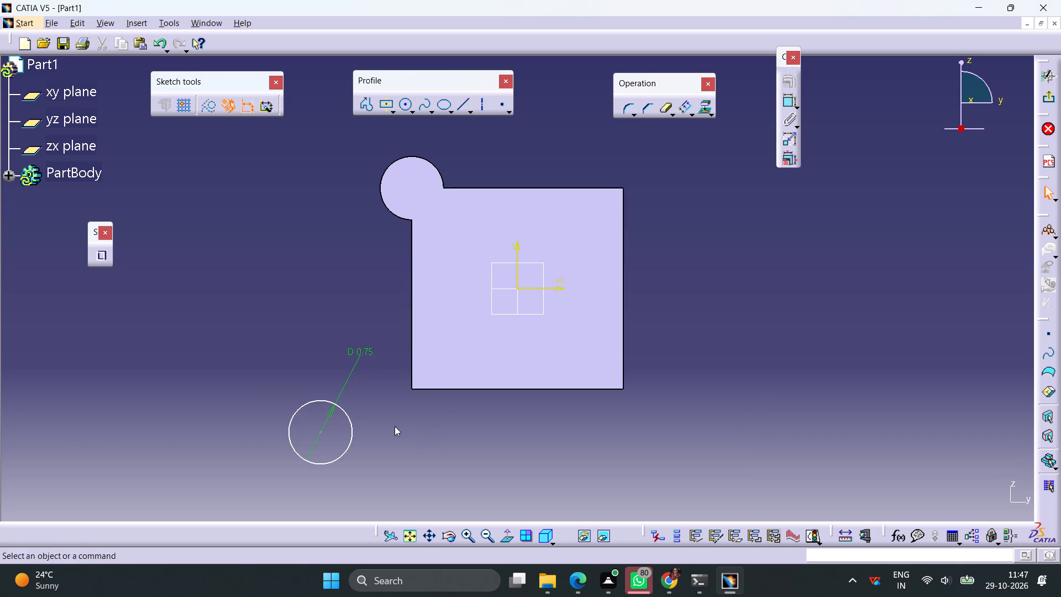
# Constrain the circle's center coincident with the plate's lower-left corner and exit the sketch.
pyautogui.click(323, 433)
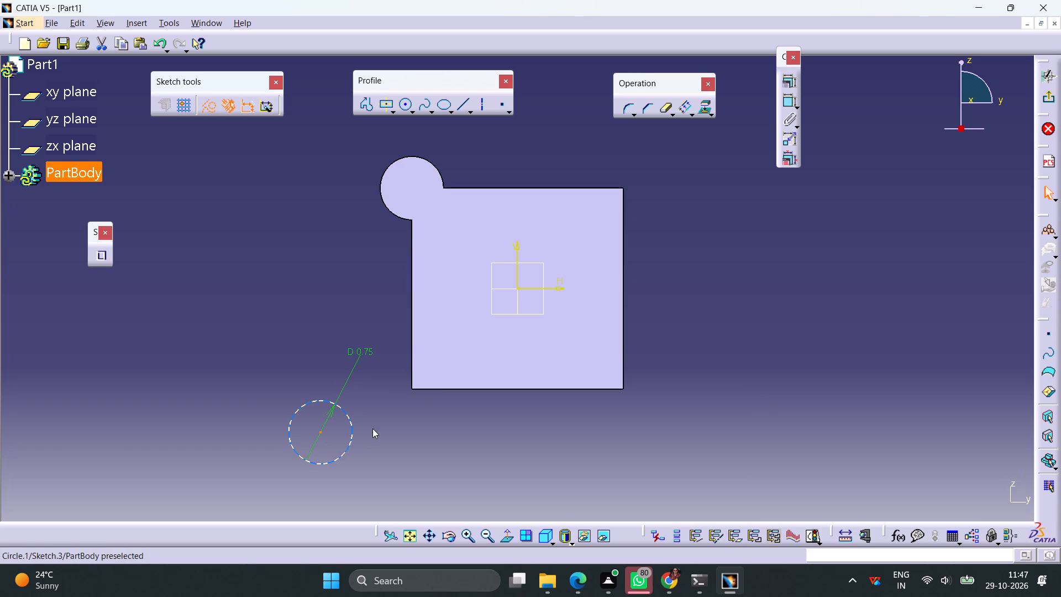
pyautogui.keyDown('ctrl'); pyautogui.click(411, 389); pyautogui.keyUp('ctrl')
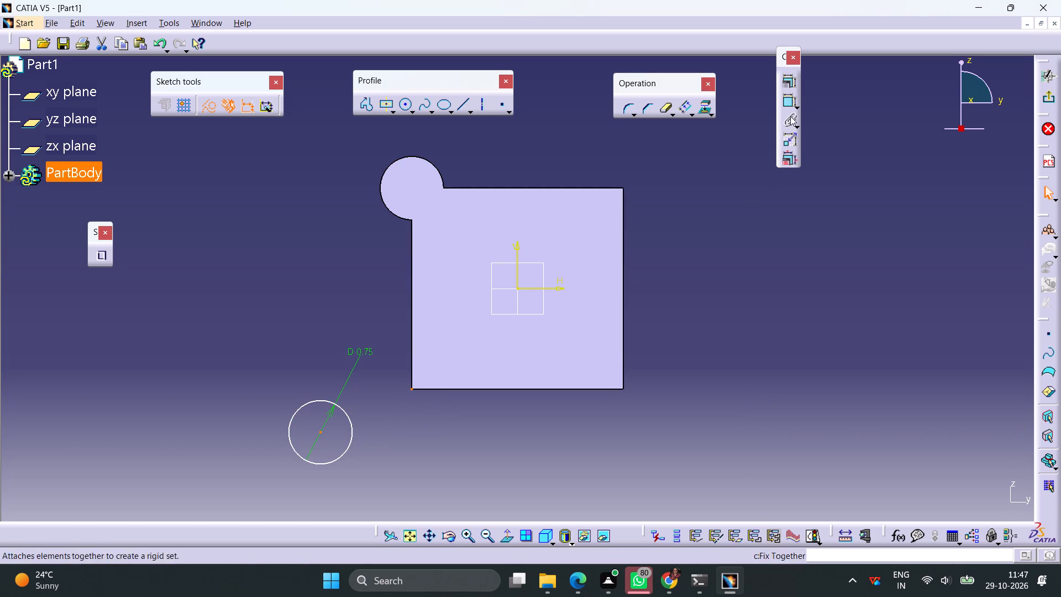
pyautogui.click(786, 85)
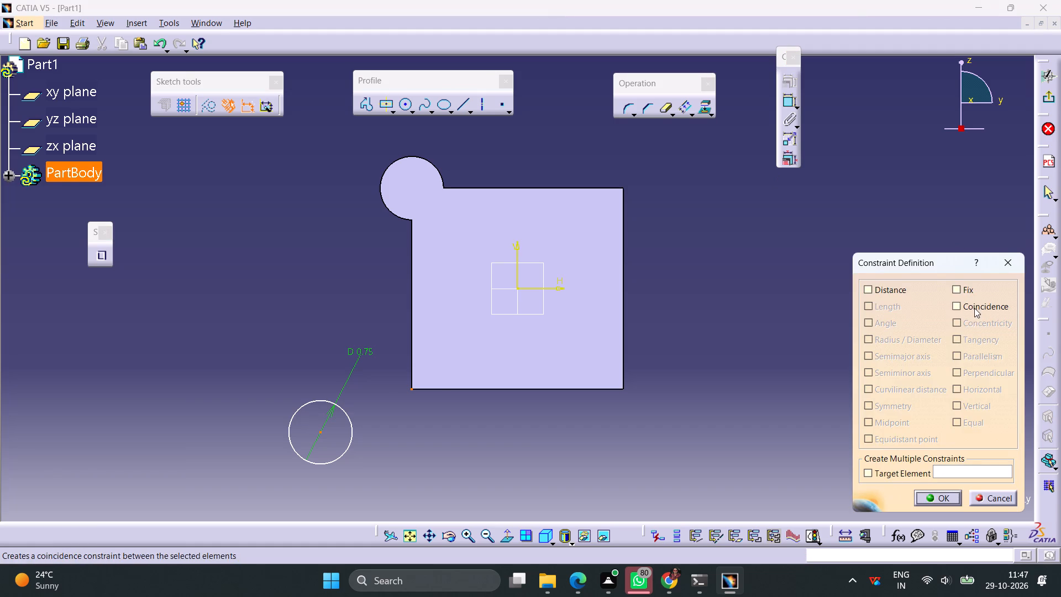
pyautogui.click(974, 308)
pyautogui.click(944, 499)
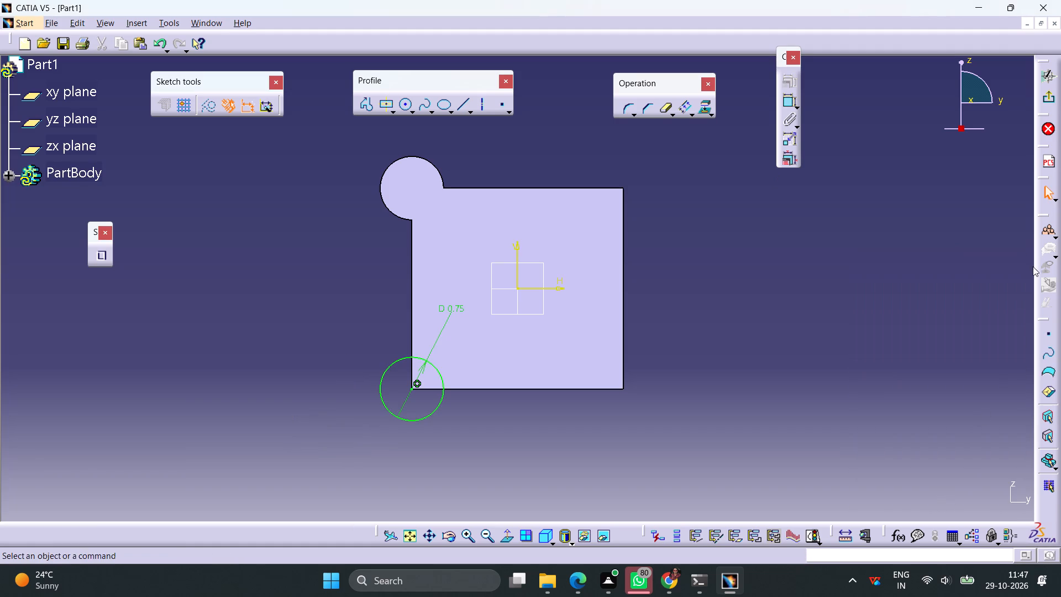
pyautogui.click(1043, 100)
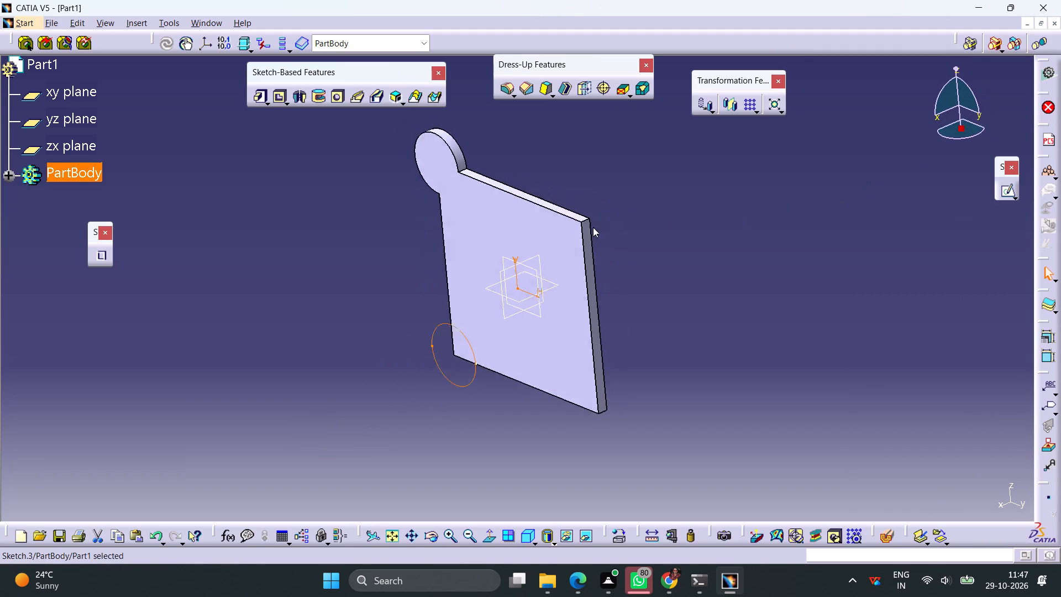
# Pad the lower-left corner circle 0.125 in with the direction reversed into the plate's thickness.
pyautogui.click(260, 101)
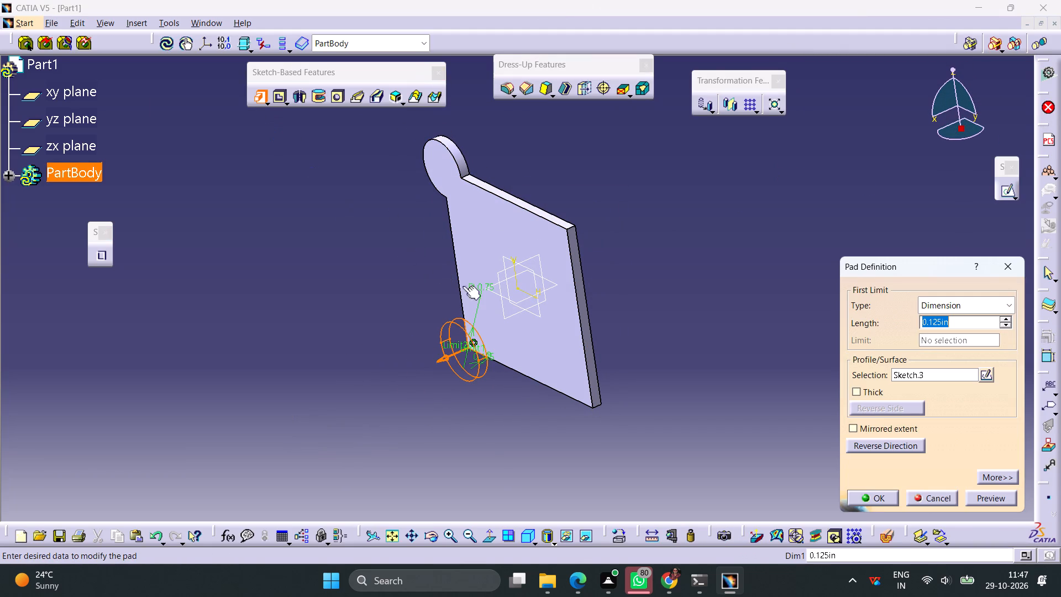
pyautogui.click(865, 447)
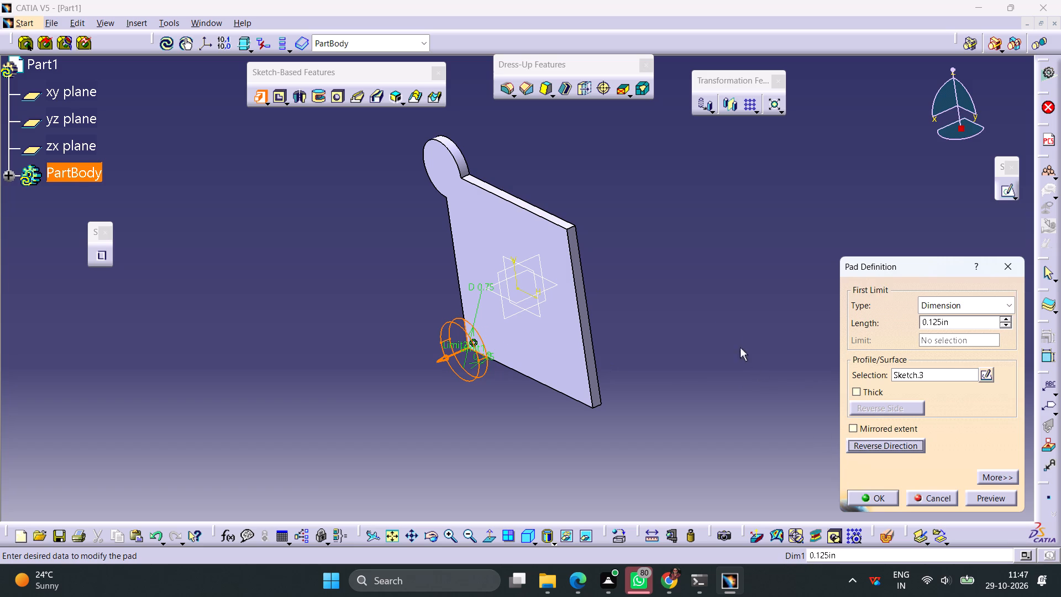
pyautogui.moveTo(711, 294); pyautogui.dragTo(576, 216, button='middle')
pyautogui.moveTo(711, 294); pyautogui.dragTo(576, 216, button='right')
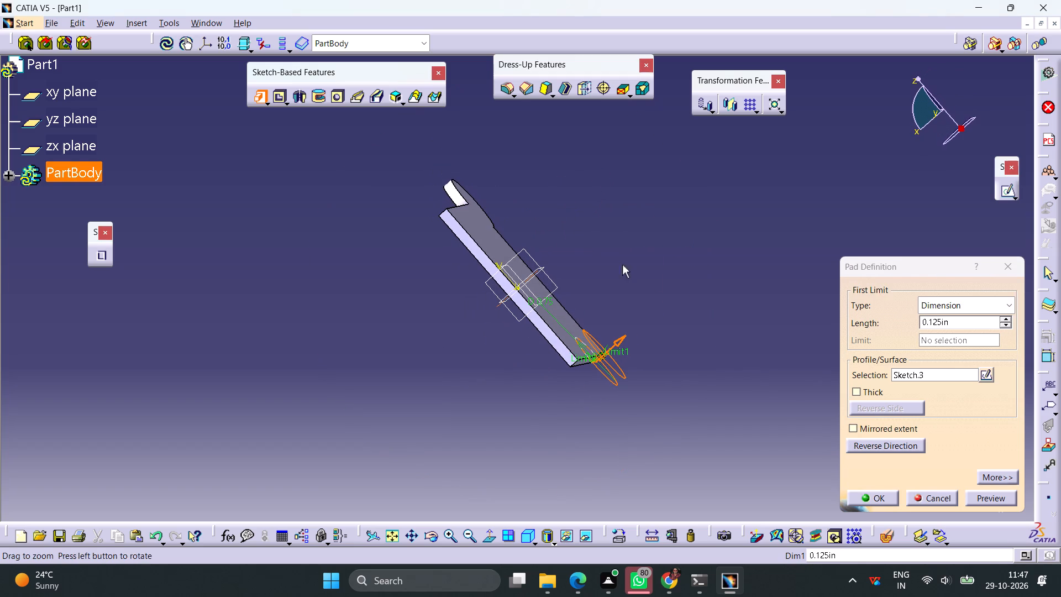
pyautogui.click(886, 496)
pyautogui.click(797, 397)
# On the plate's front face, sketch a circle about 0.76 in in diameter outside the plate's upper-right corner.
pyautogui.moveTo(397, 349); pyautogui.dragTo(570, 237, button='middle')
pyautogui.moveTo(397, 349); pyautogui.dragTo(570, 237, button='right')
pyautogui.click(519, 216)
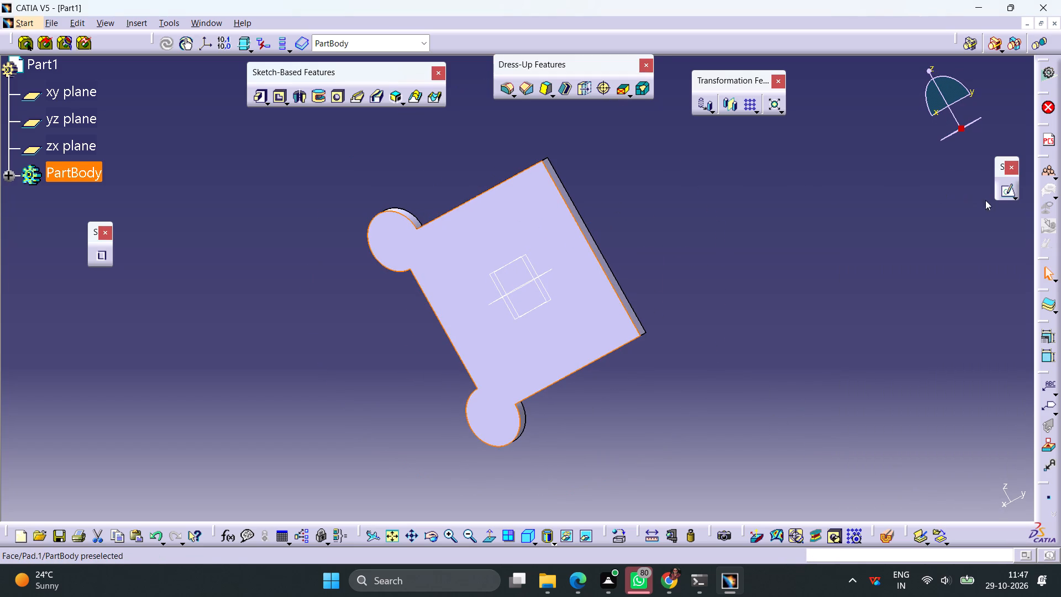
pyautogui.click(1000, 191)
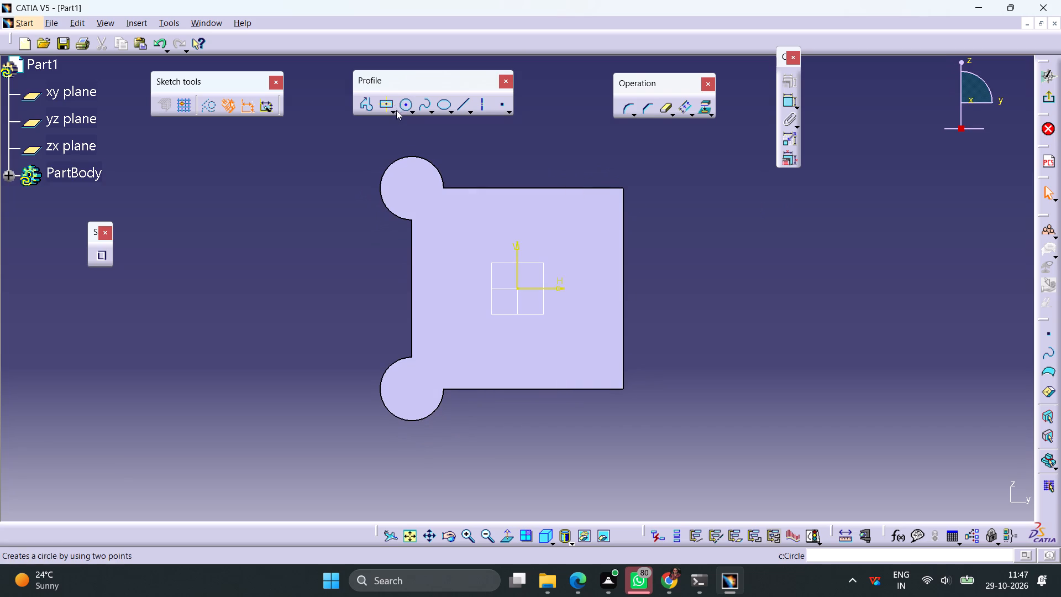
pyautogui.click(402, 105)
pyautogui.moveTo(704, 258); pyautogui.dragTo(637, 366, button='middle')
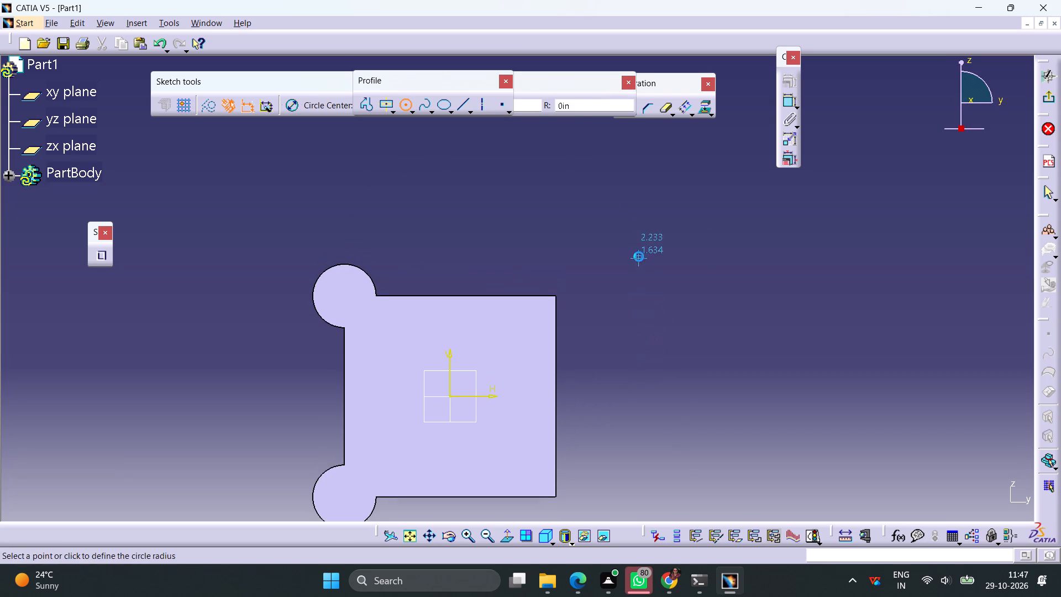
pyautogui.click(639, 256)
pyautogui.click(665, 238)
# Dimension the new circle and set its diameter to 0.75 in.
pyautogui.click(784, 103)
pyautogui.click(714, 206)
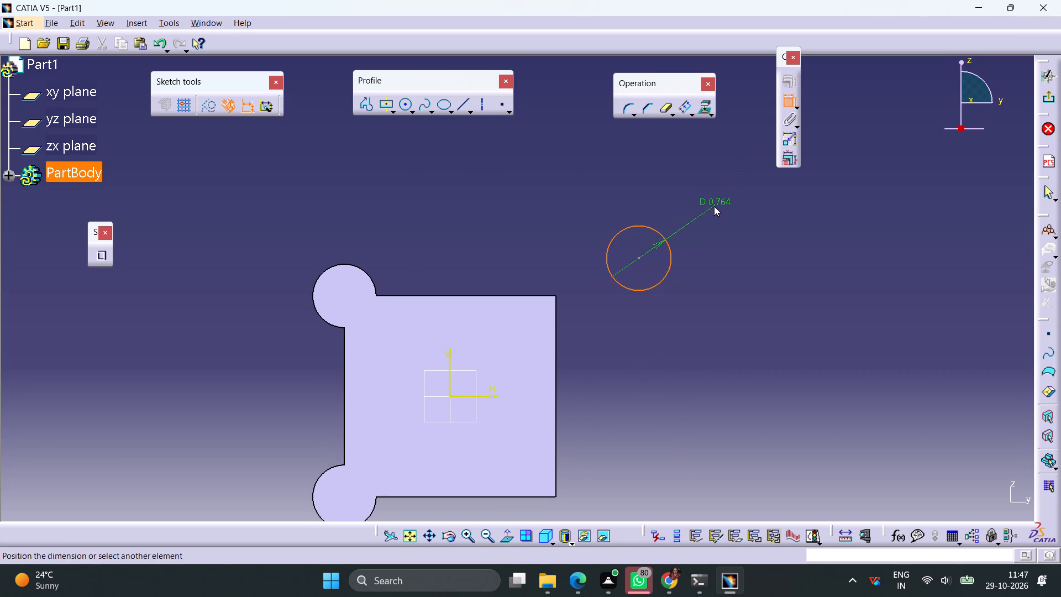
pyautogui.doubleClick(723, 202)
pyautogui.write('0.75')
pyautogui.press('Return')
pyautogui.click(708, 278)
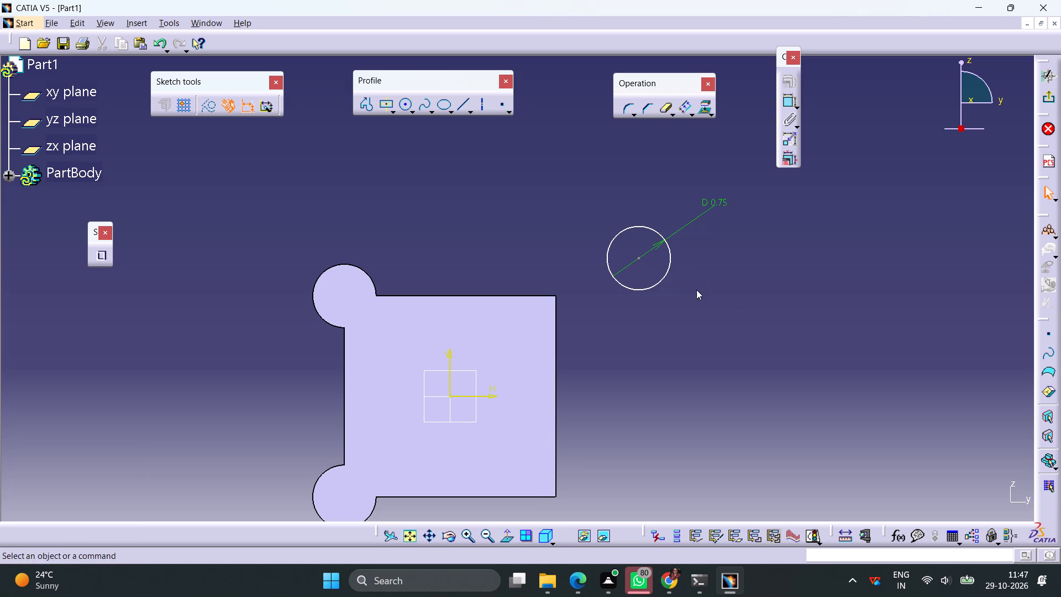
# Constrain the circle's center coincident with the plate's upper-right corner and exit the sketch.
pyautogui.click(635, 260)
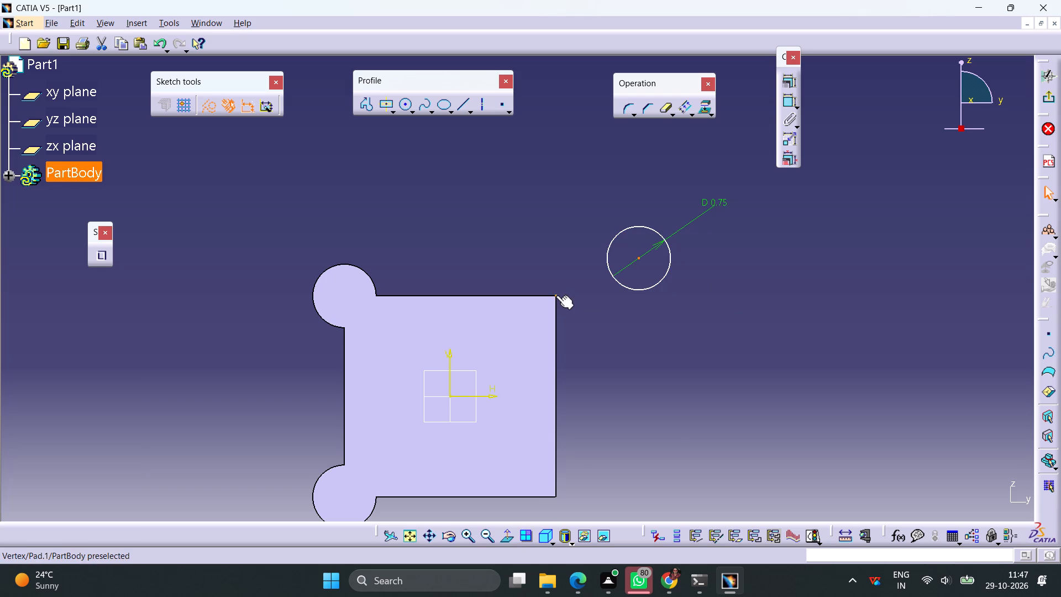
pyautogui.keyDown('ctrl'); pyautogui.click(556, 295); pyautogui.keyUp('ctrl')
pyautogui.click(786, 84)
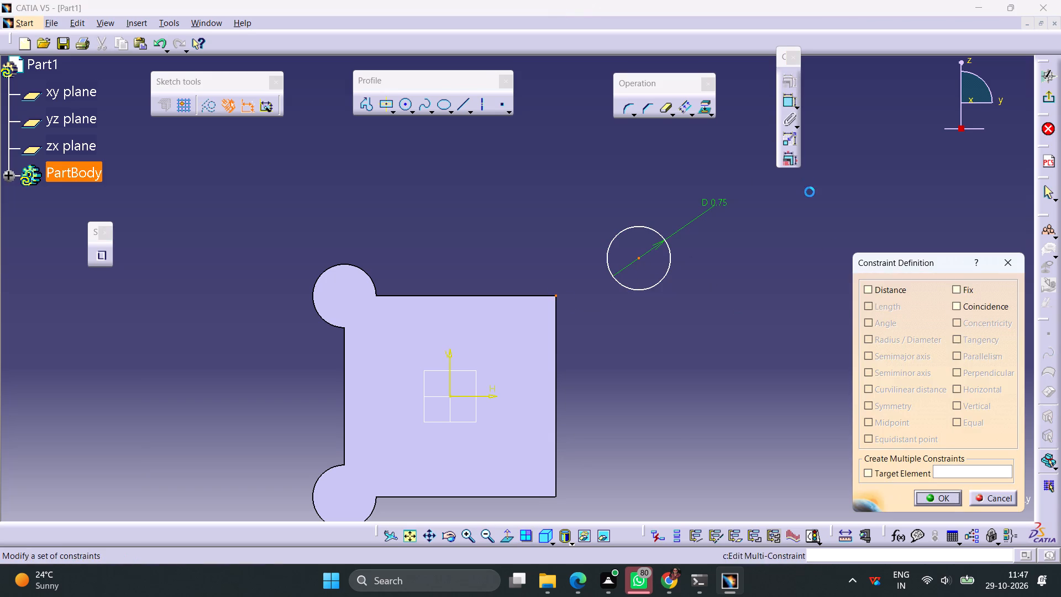
pyautogui.click(956, 304)
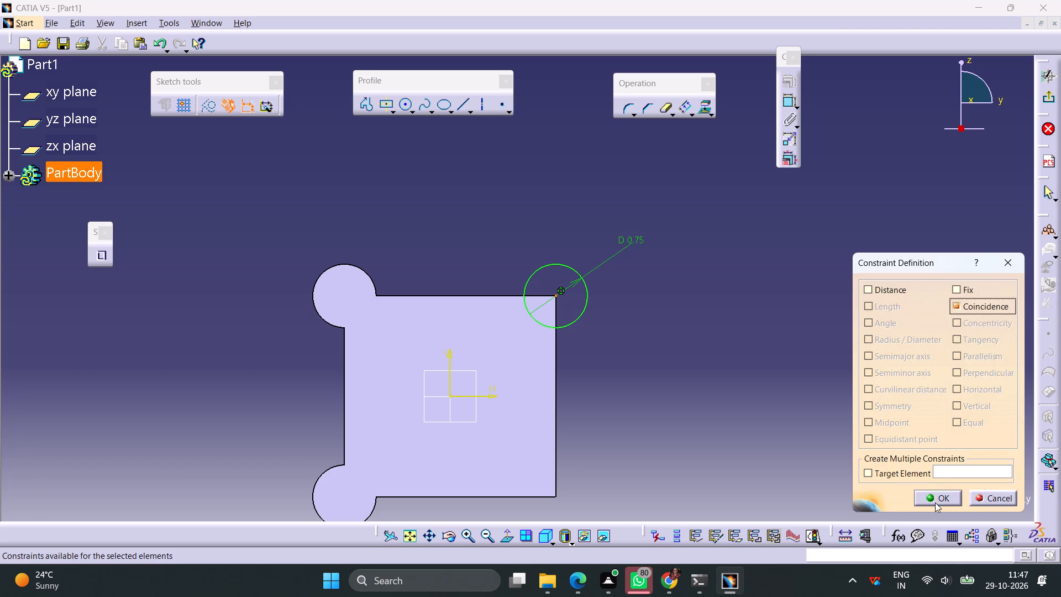
pyautogui.click(935, 502)
pyautogui.click(1046, 98)
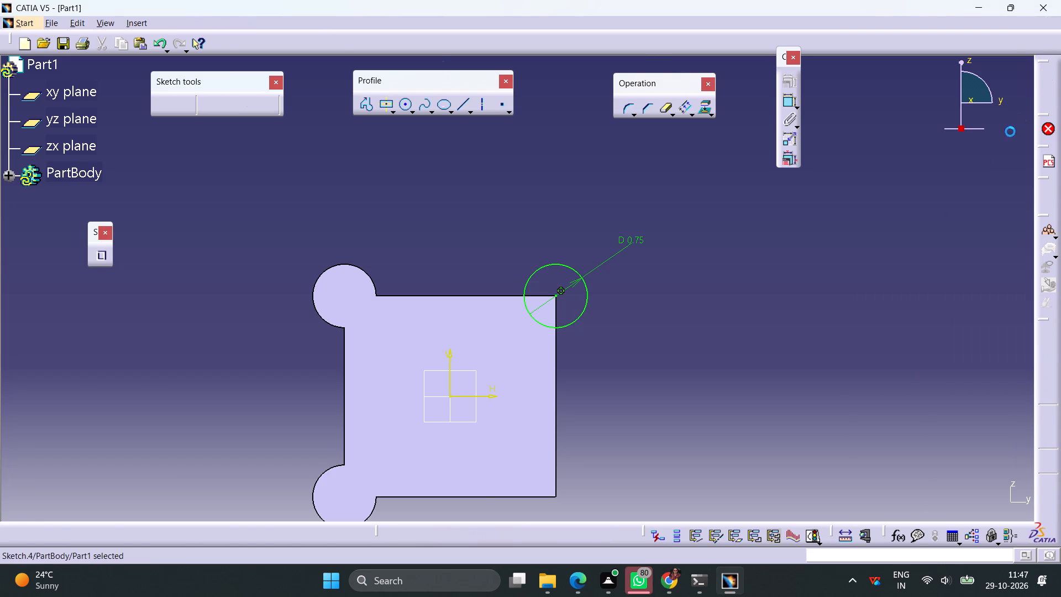
# Pad the upper-right corner circle with a length of 0.125 in.
pyautogui.click(258, 96)
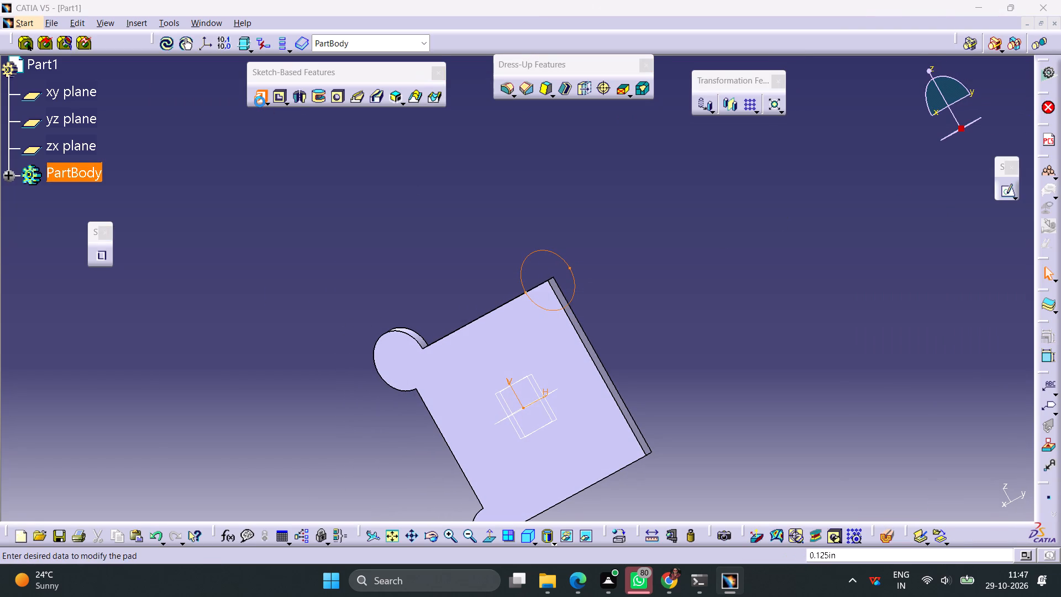
pyautogui.click(863, 499)
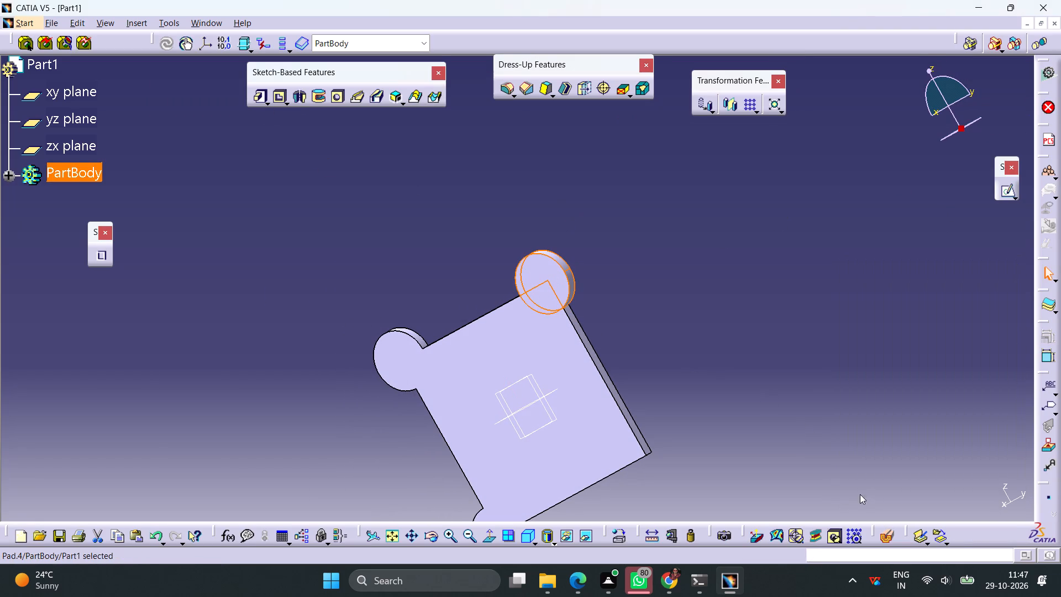
# Edit the upper-right corner pad to reverse its direction into the plate's thickness.
pyautogui.moveTo(724, 341); pyautogui.dragTo(665, 335, button='middle')
pyautogui.moveTo(724, 341); pyautogui.dragTo(665, 335, button='right')
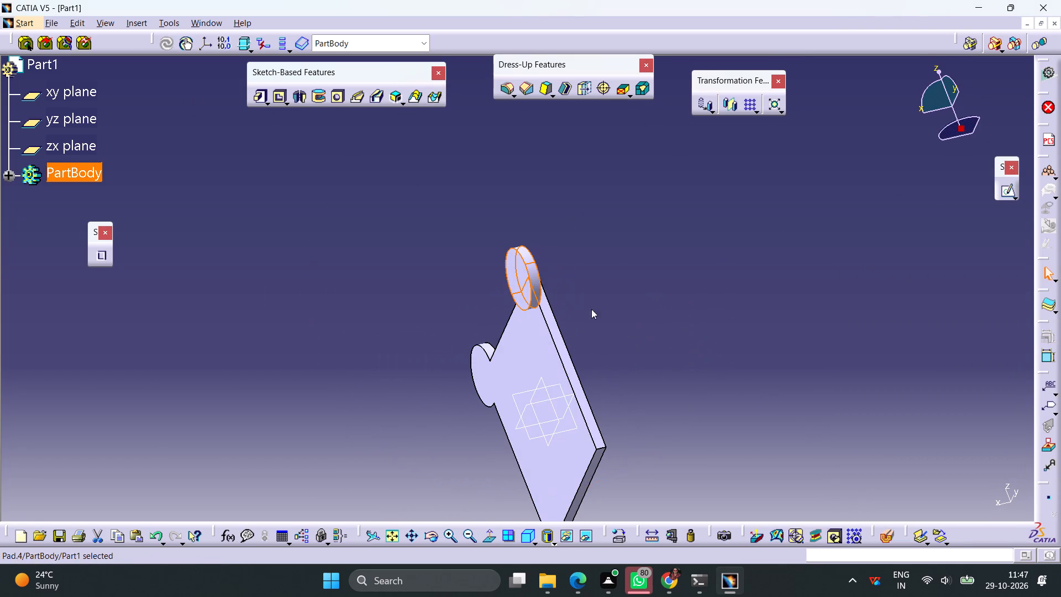
pyautogui.doubleClick(524, 280)
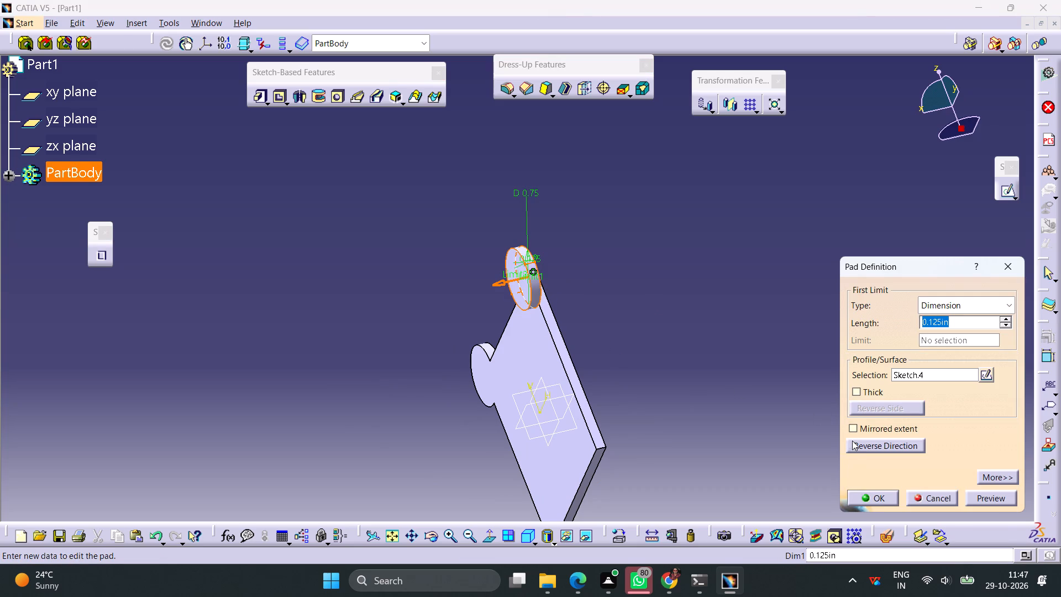
pyautogui.click(859, 448)
pyautogui.click(879, 500)
pyautogui.click(794, 406)
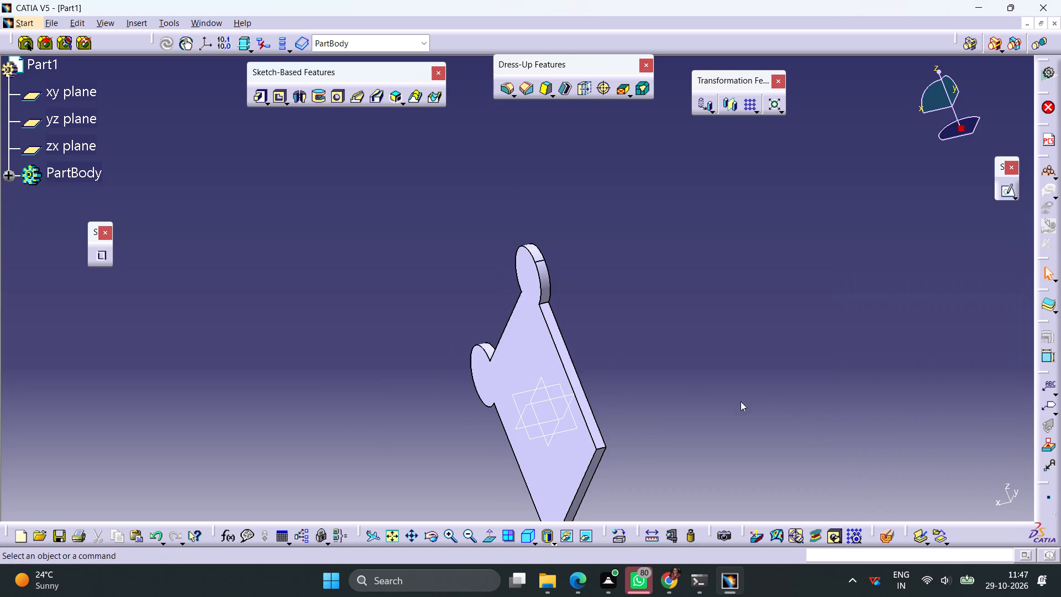
# Start a sketch on the plate's front face and draw a circle about 0.49 in in diameter beside the lower-right corner.
pyautogui.click(527, 369)
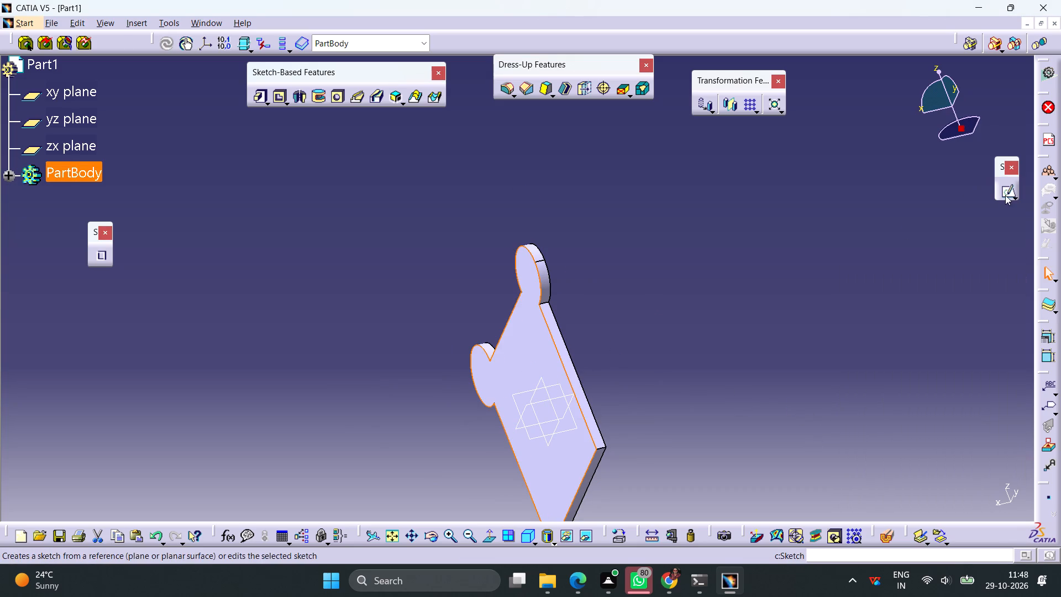
pyautogui.click(1005, 195)
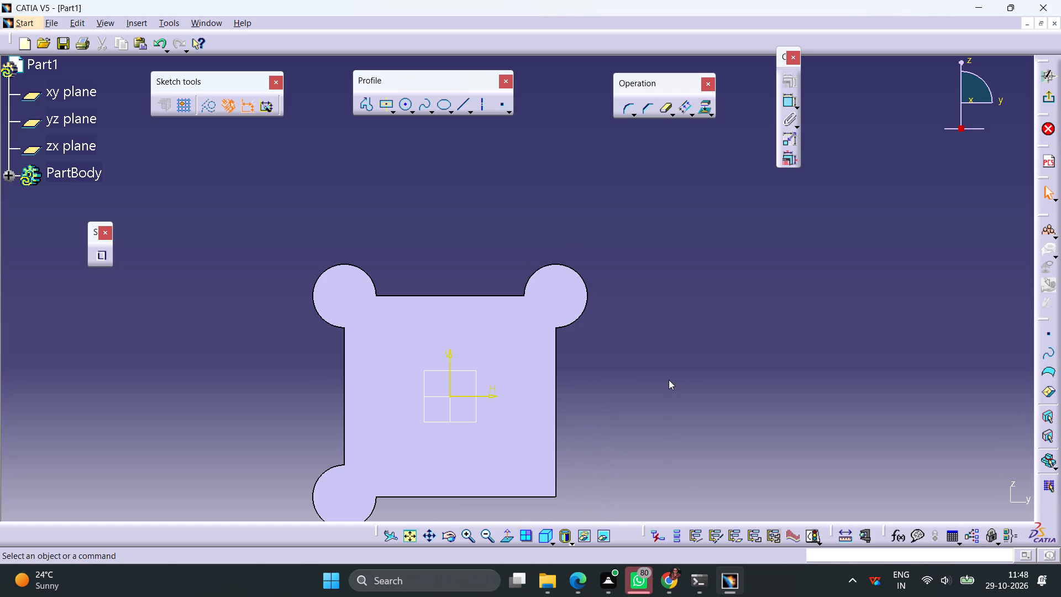
pyautogui.moveTo(592, 390); pyautogui.dragTo(565, 319, button='middle')
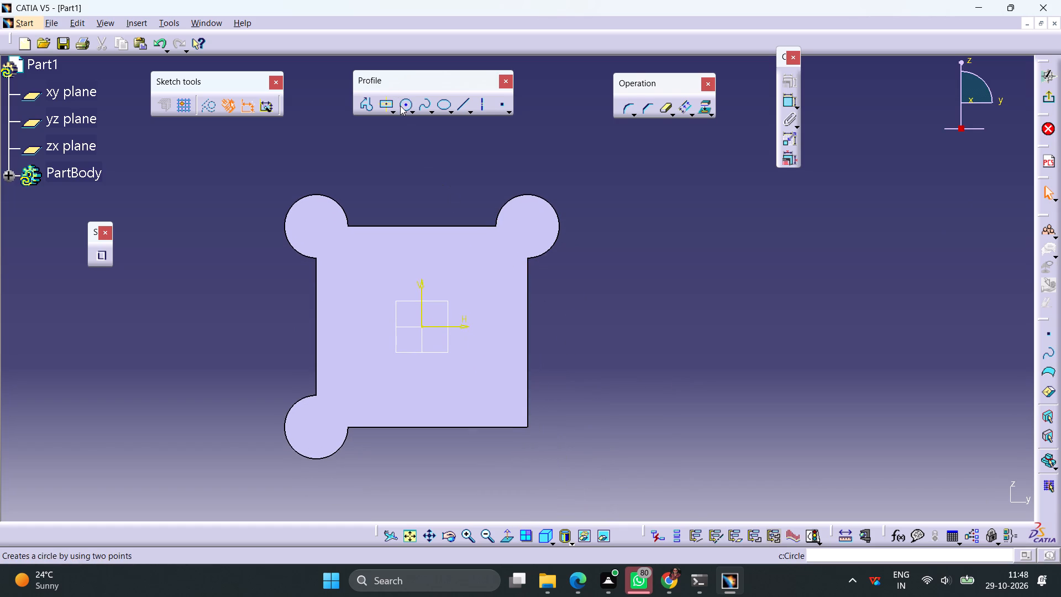
pyautogui.click(400, 106)
pyautogui.click(622, 426)
pyautogui.click(640, 415)
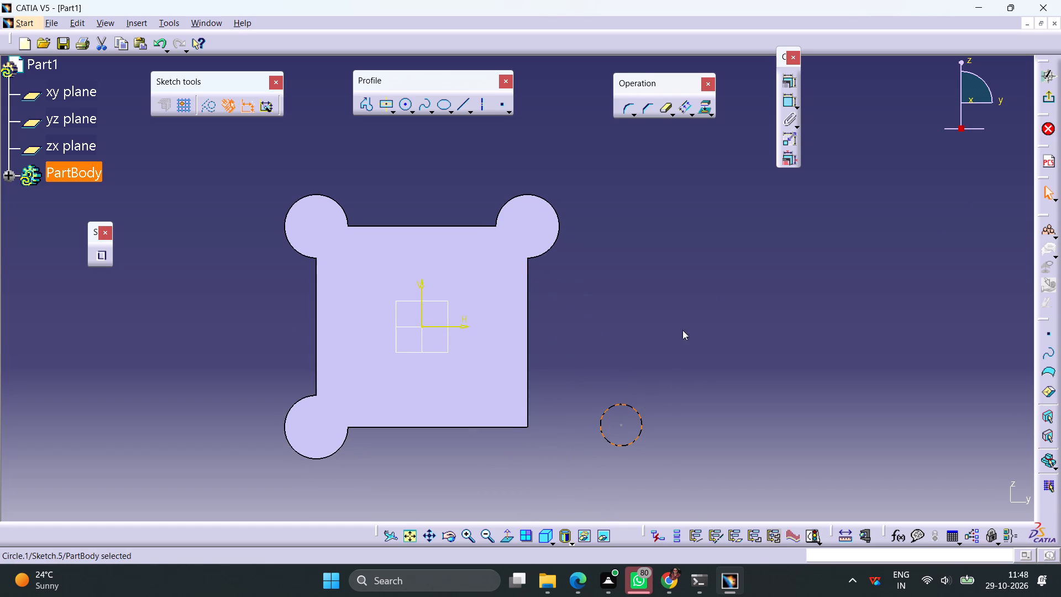
# Dimension the new circle and set its diameter to 0.75 in.
pyautogui.click(785, 98)
pyautogui.click(724, 345)
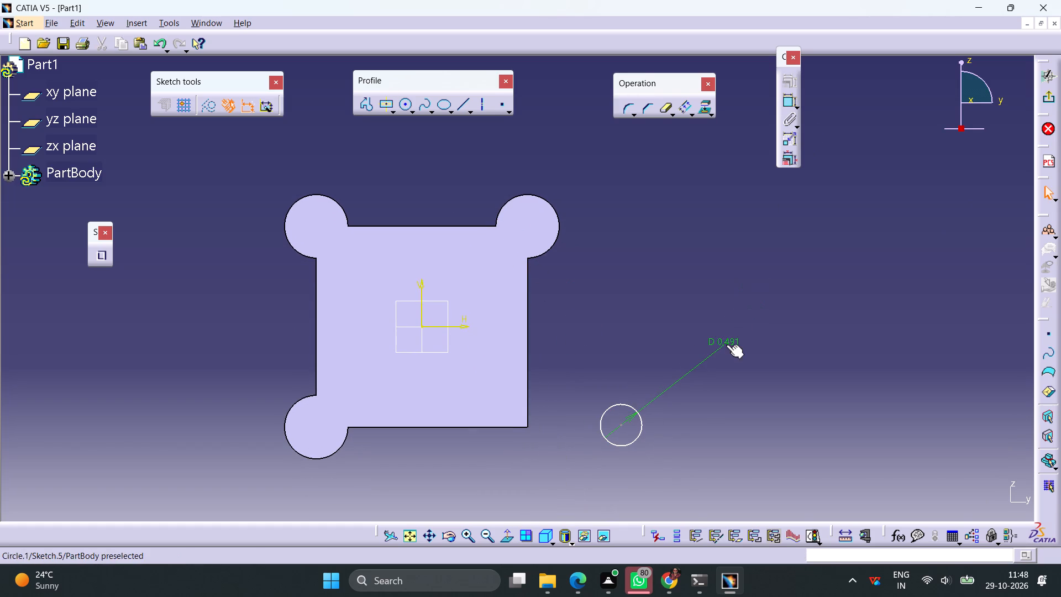
pyautogui.doubleClick(727, 343)
pyautogui.write('0.75')
pyautogui.press('Return')
pyautogui.click(621, 307)
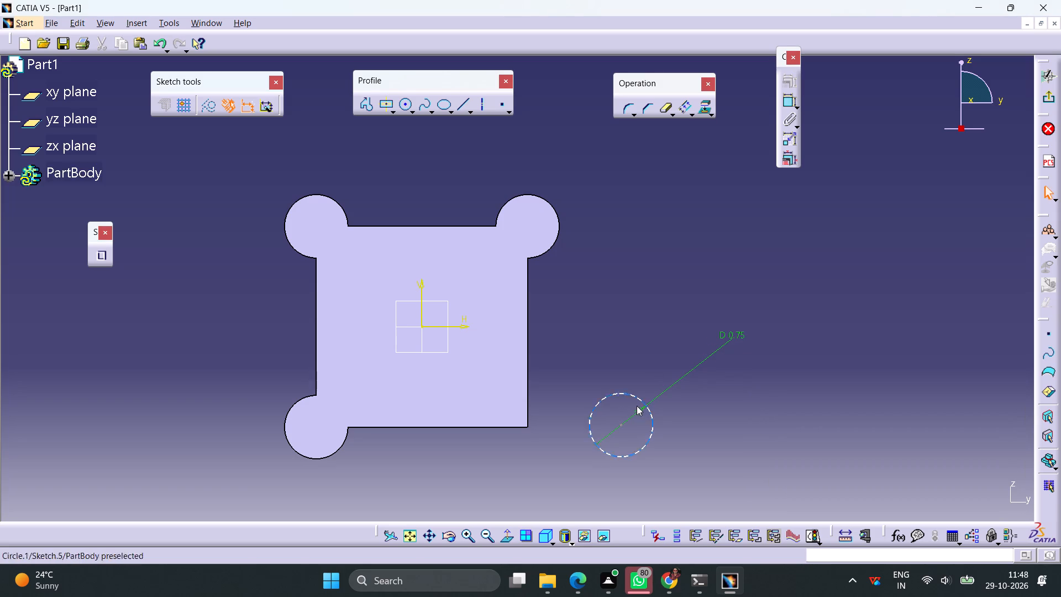
# Constrain the circle's center coincident with the plate's lower-right corner and exit the sketch.
pyautogui.click(622, 425)
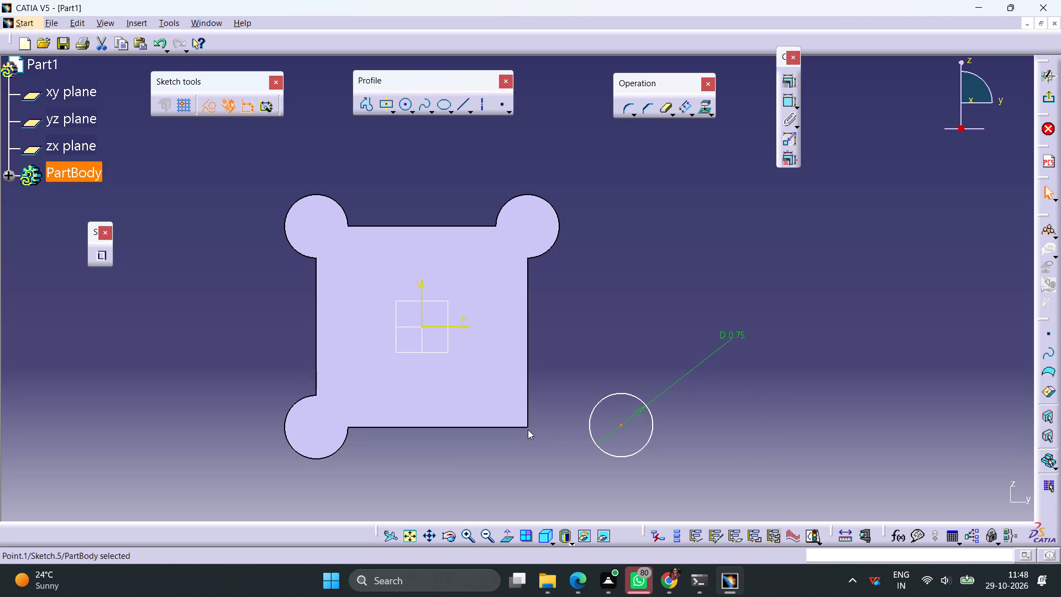
pyautogui.keyDown('ctrl'); pyautogui.click(526, 427); pyautogui.keyUp('ctrl')
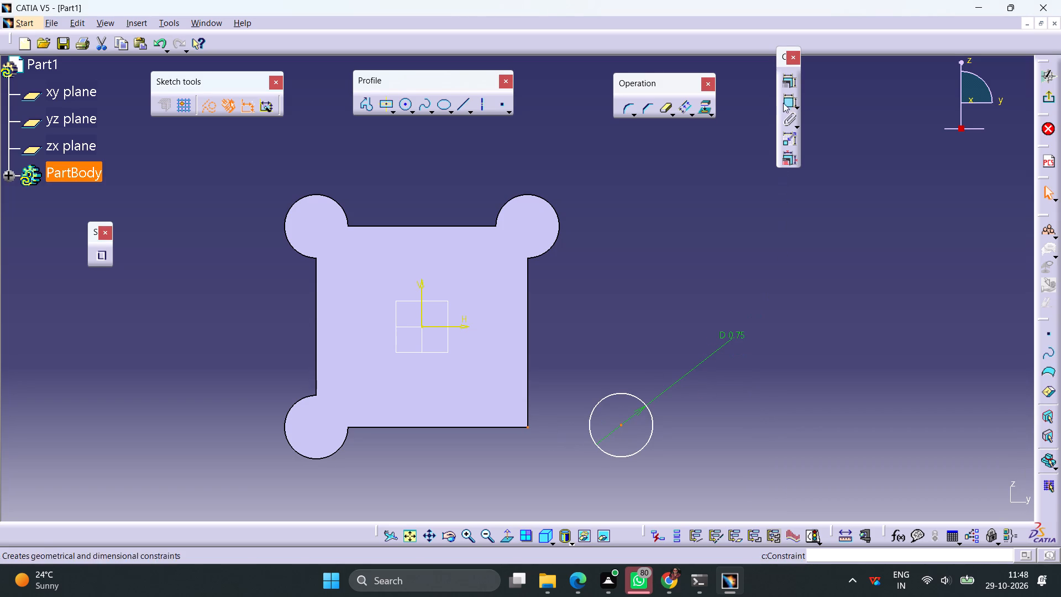
pyautogui.click(786, 85)
pyautogui.click(978, 303)
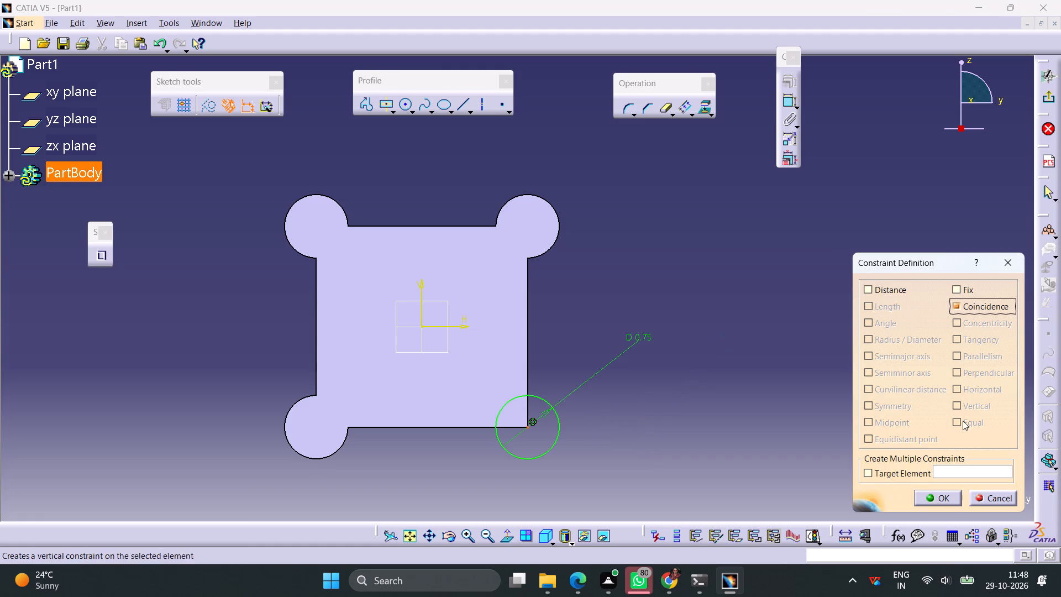
pyautogui.click(939, 496)
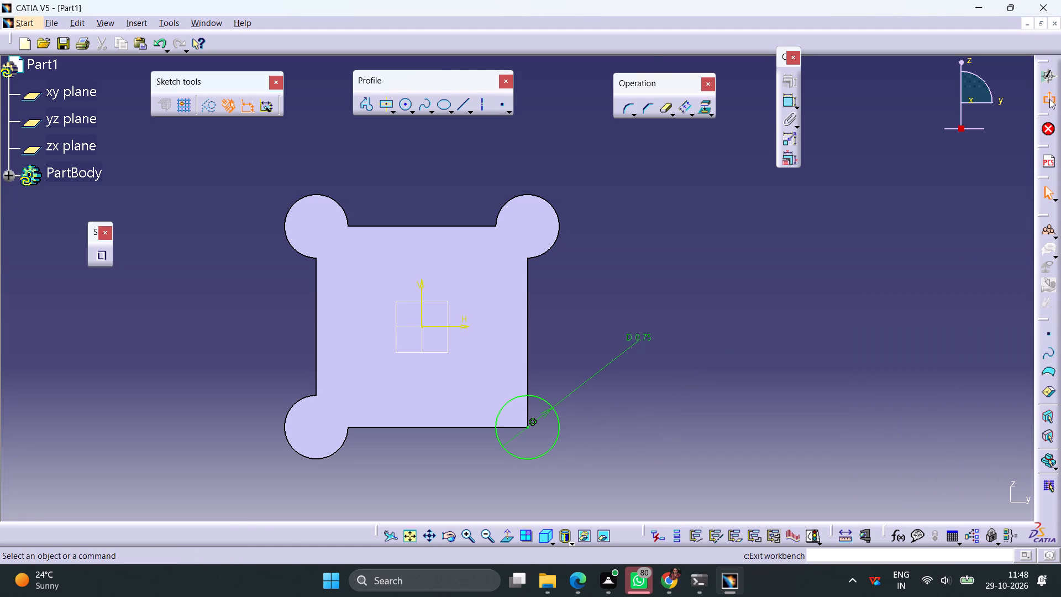
pyautogui.click(1049, 99)
# Pad the lower-right corner circle 0.125 in with its direction reversed into the plate's thickness.
pyautogui.click(255, 98)
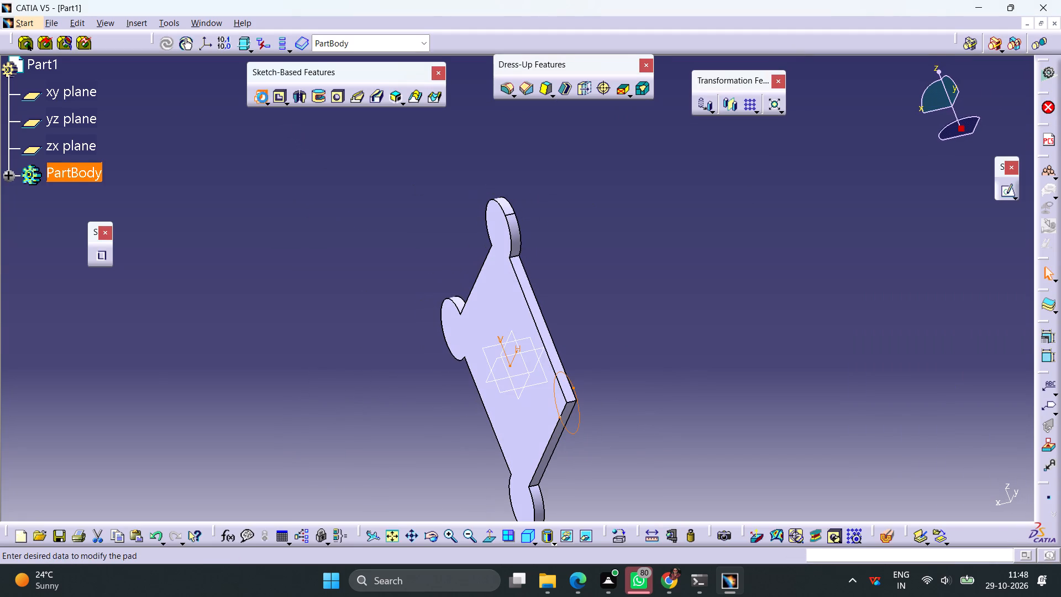
pyautogui.click(863, 442)
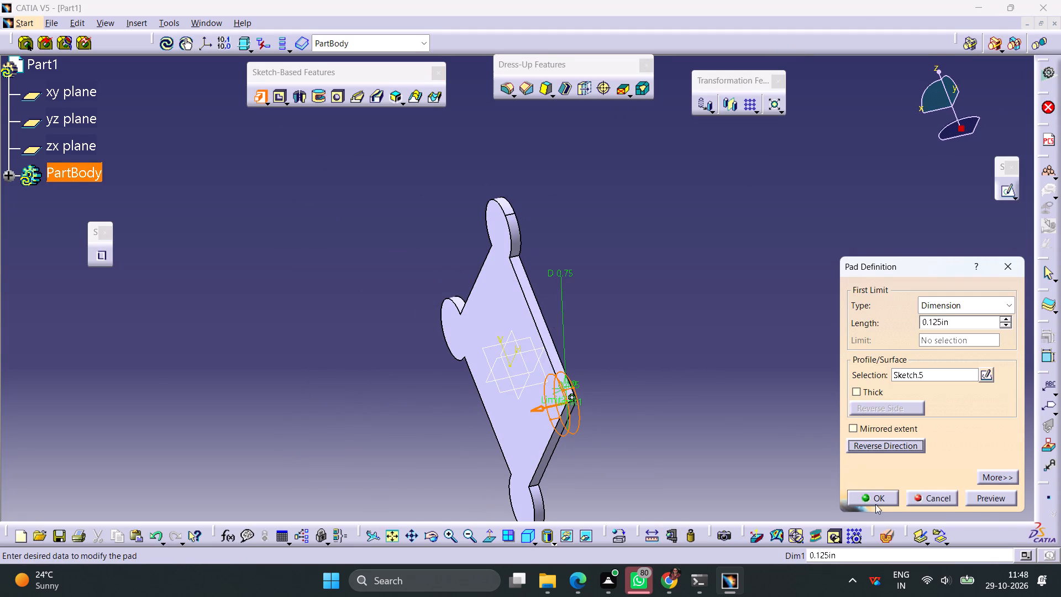
pyautogui.click(878, 496)
pyautogui.click(782, 383)
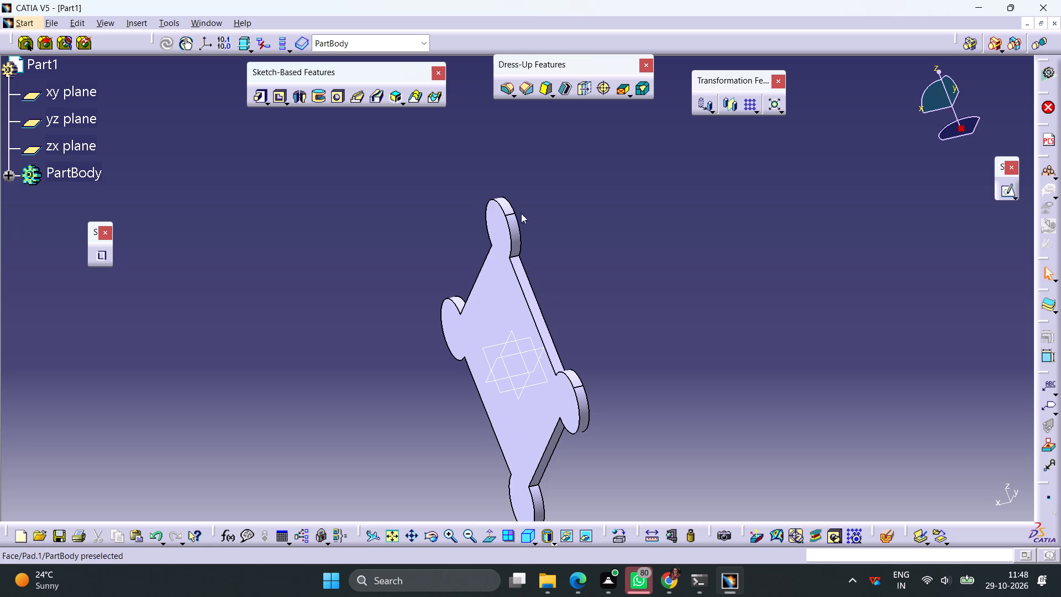
# Add a 0.75 in edge fillet where the upper-right circular pad meets the plate's right side.
pyautogui.click(509, 92)
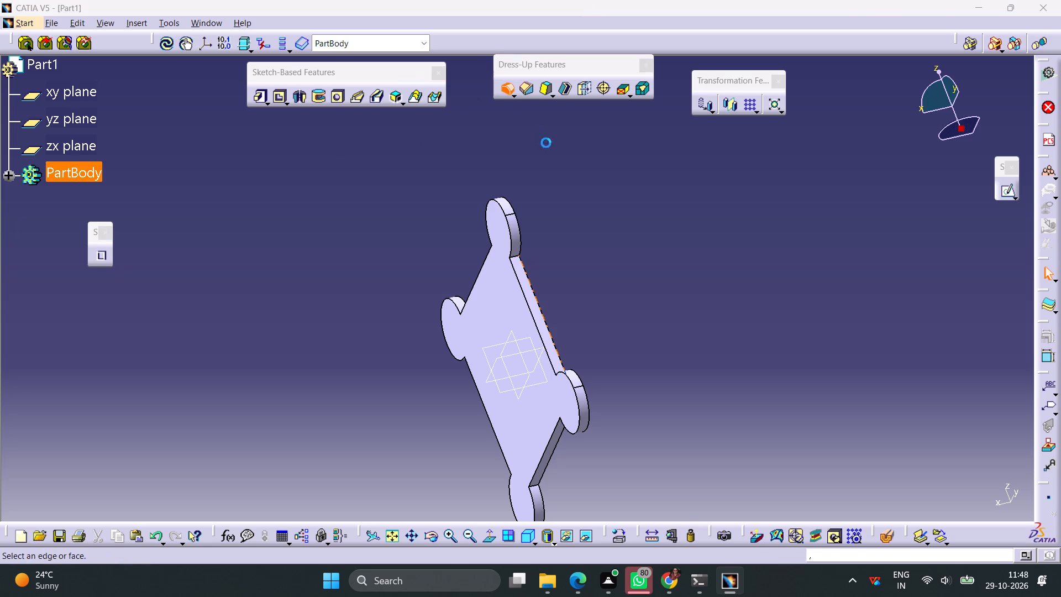
pyautogui.moveTo(556, 179); pyautogui.dragTo(475, 177, button='middle')
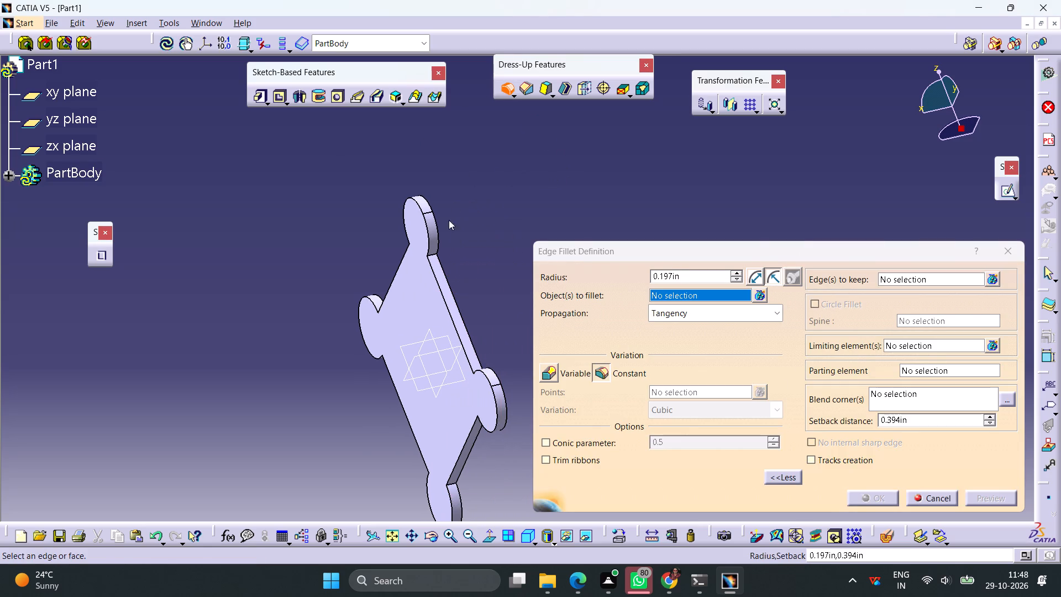
pyautogui.click(430, 255)
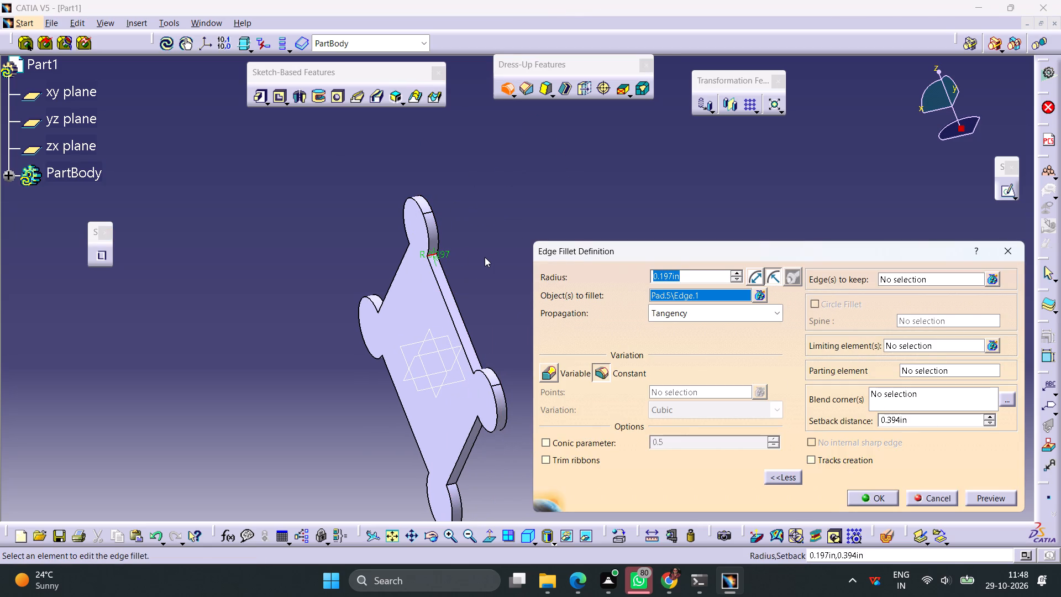
pyautogui.write('0.75')
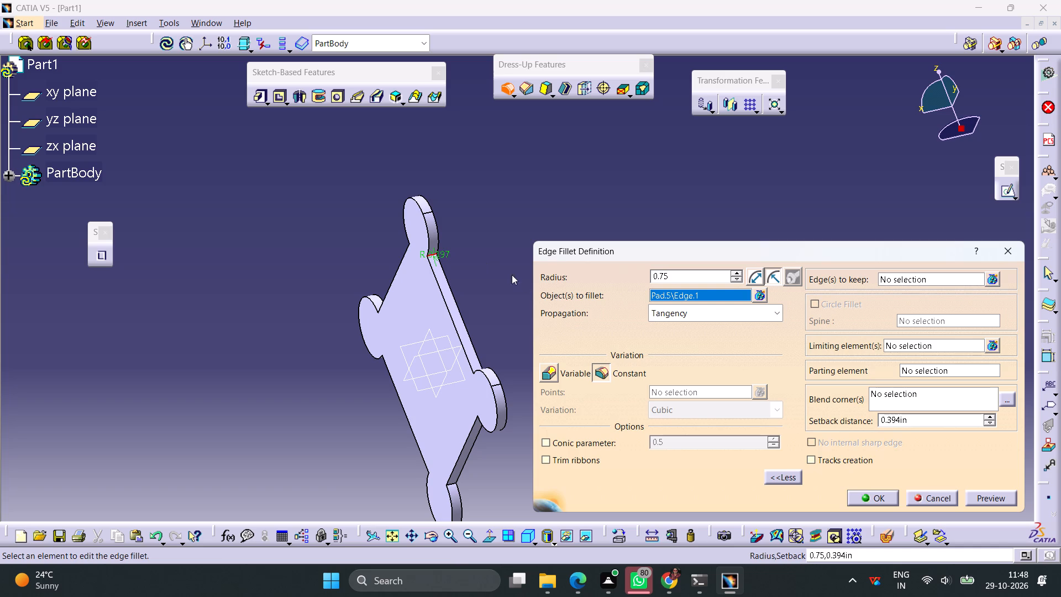
pyautogui.click(997, 498)
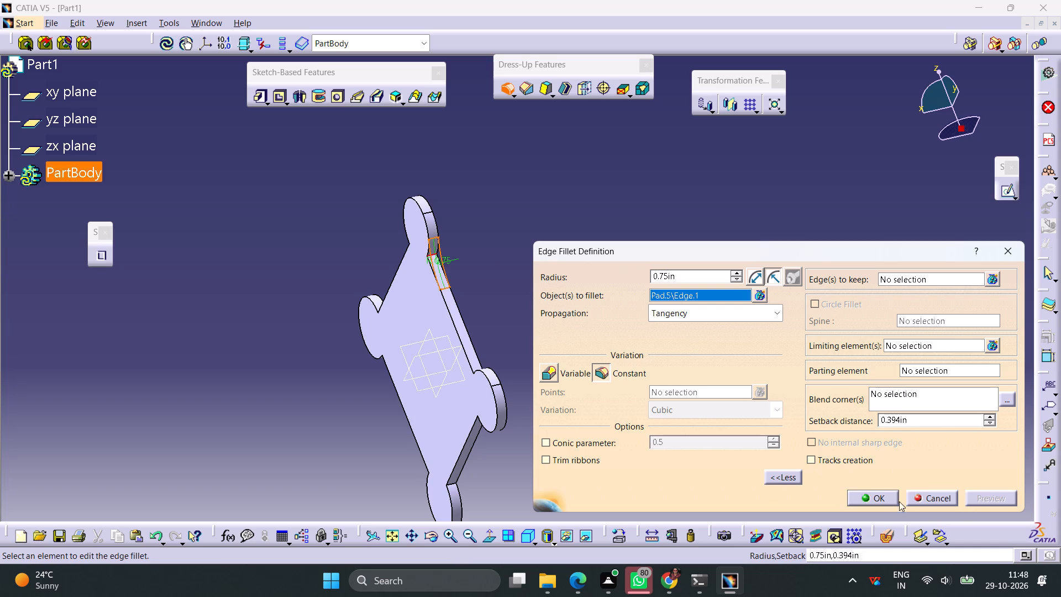
pyautogui.click(880, 491)
pyautogui.click(715, 374)
# Add a 0.75 in edge fillet where the lower-right circular pad meets the plate's right side.
pyautogui.moveTo(559, 307); pyautogui.dragTo(699, 312, button='middle')
pyautogui.moveTo(559, 307); pyautogui.dragTo(699, 312, button='right')
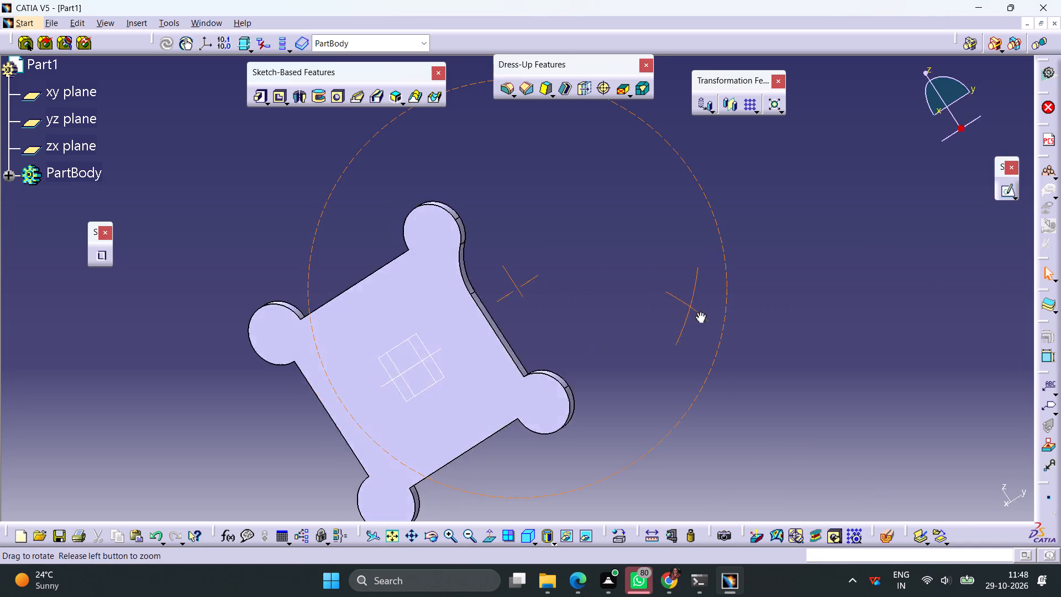
pyautogui.moveTo(699, 312); pyautogui.dragTo(674, 378, button='right')
pyautogui.moveTo(699, 312); pyautogui.dragTo(674, 378, button='middle')
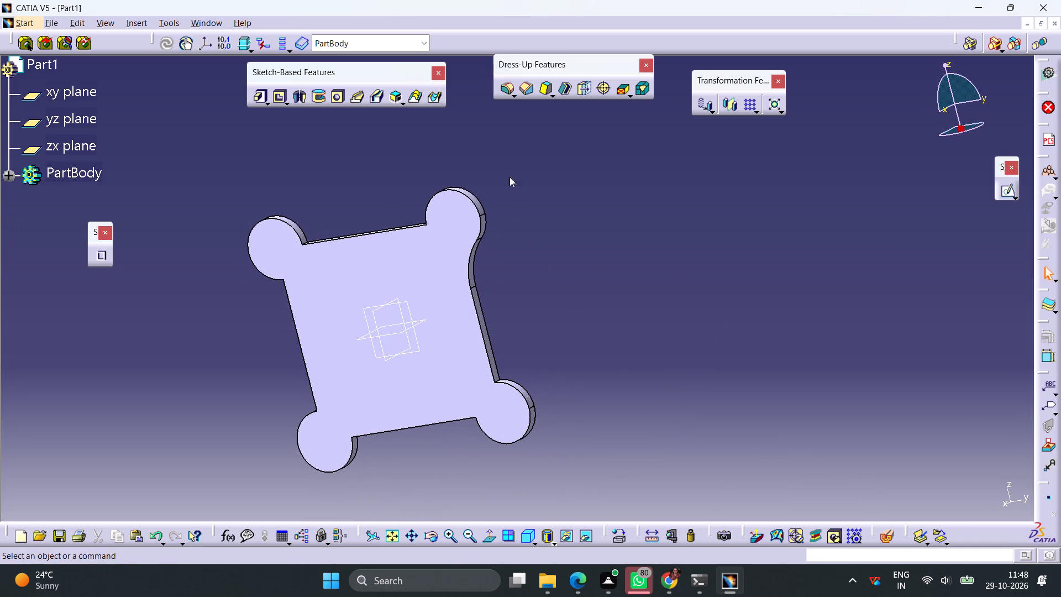
pyautogui.click(504, 96)
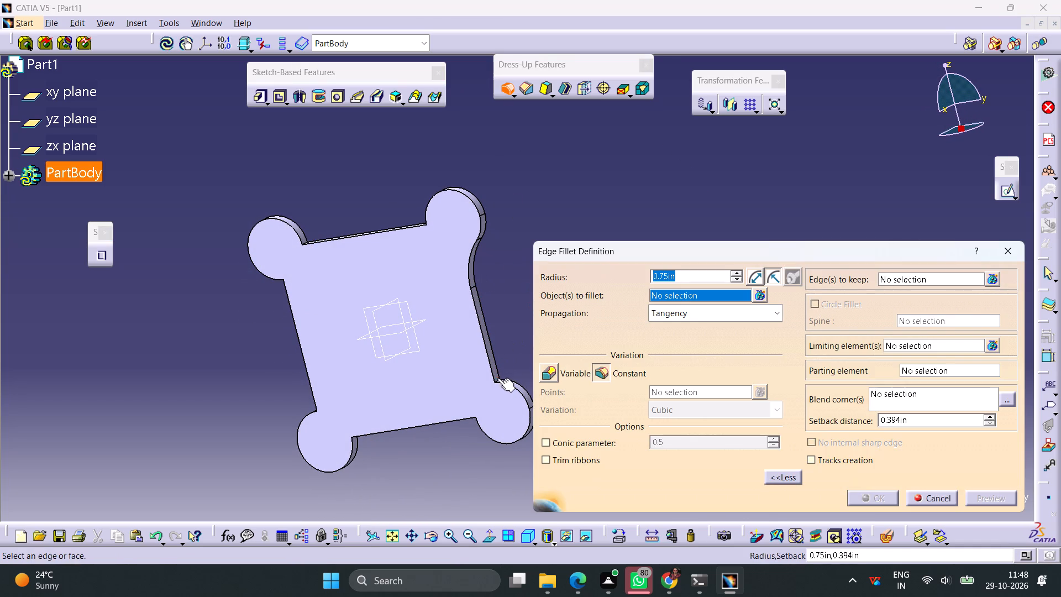
pyautogui.click(496, 379)
pyautogui.click(874, 497)
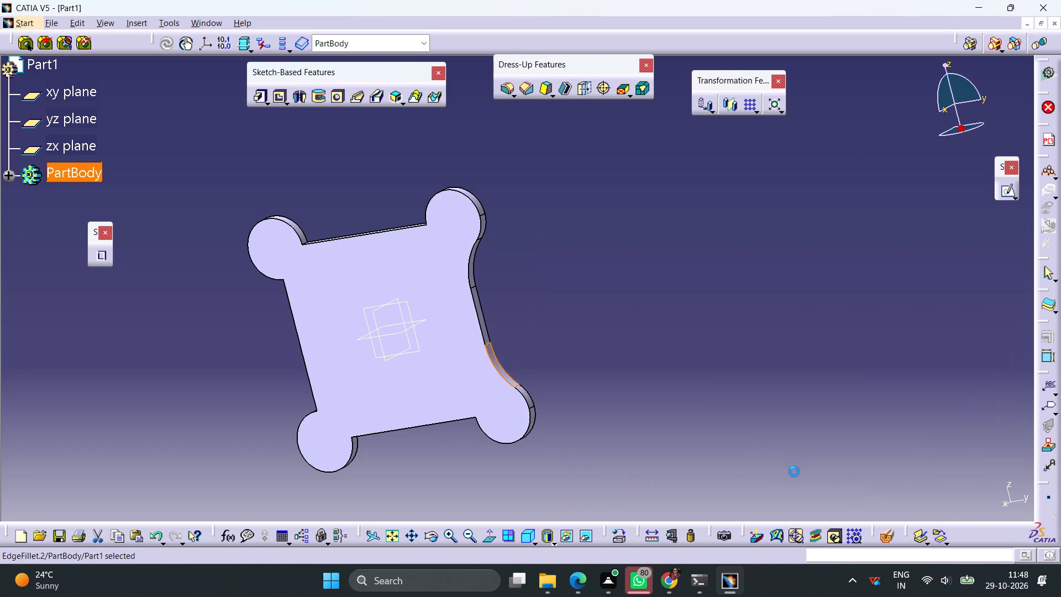
pyautogui.click(701, 383)
# Add a 0.75 in edge fillet where the upper-right circular pad meets the plate's top side.
pyautogui.click(506, 90)
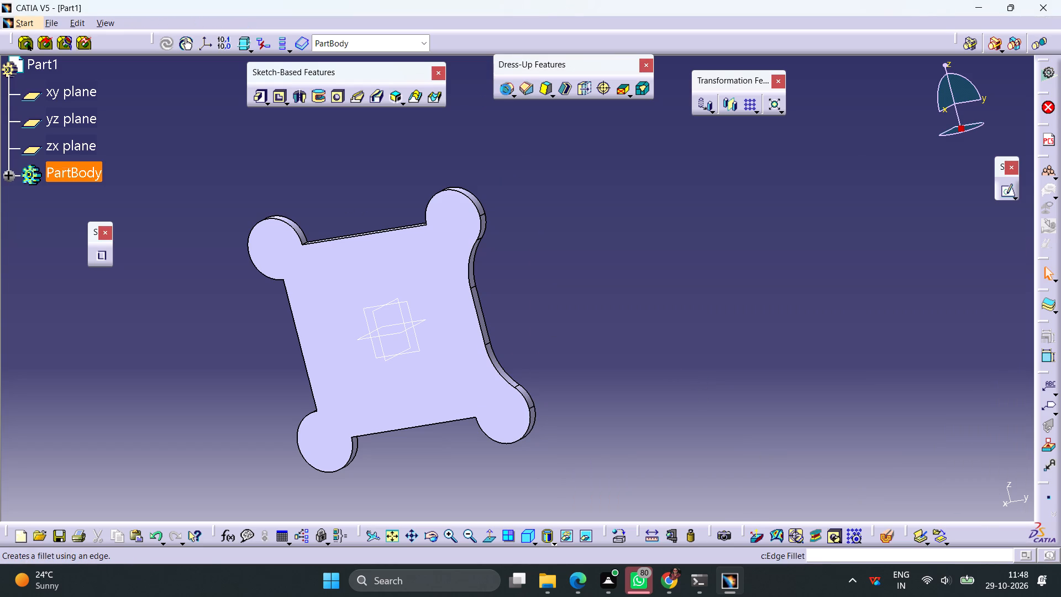
pyautogui.moveTo(416, 164); pyautogui.dragTo(538, 266, button='middle')
pyautogui.moveTo(416, 164); pyautogui.dragTo(538, 266, button='right')
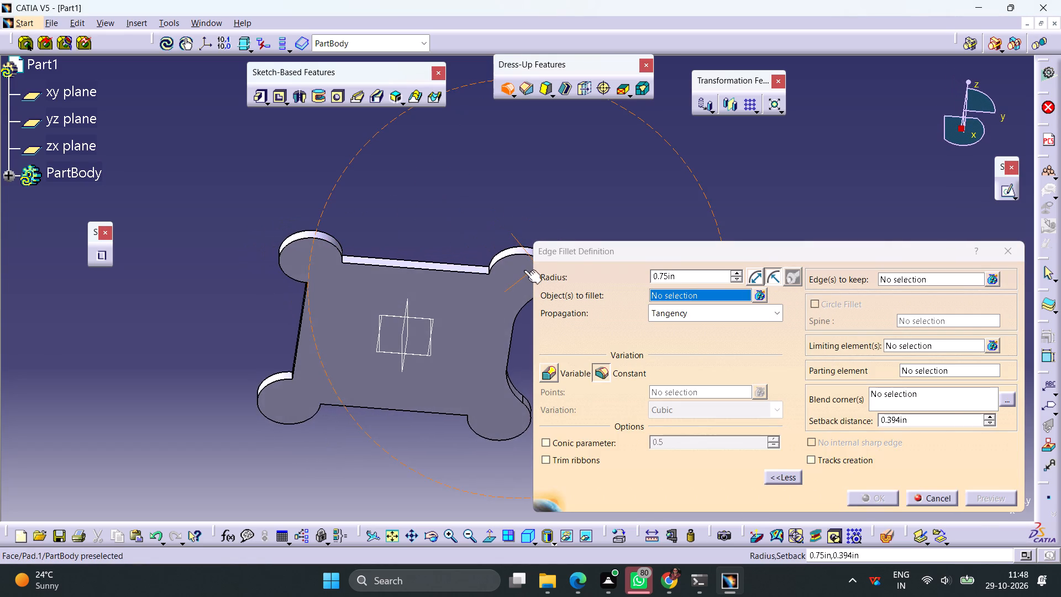
pyautogui.moveTo(400, 214); pyautogui.dragTo(452, 248, button='middle')
pyautogui.moveTo(400, 214); pyautogui.dragTo(452, 248, button='right')
pyautogui.moveTo(452, 248); pyautogui.dragTo(455, 244, button='middle')
pyautogui.moveTo(462, 239); pyautogui.dragTo(349, 177, button='middle')
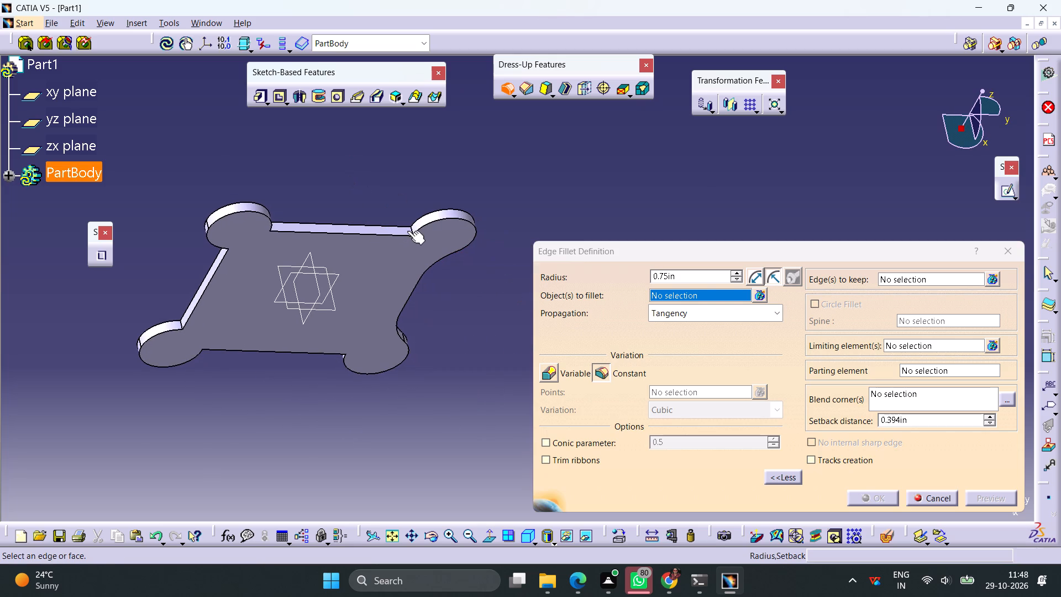
pyautogui.click(412, 230)
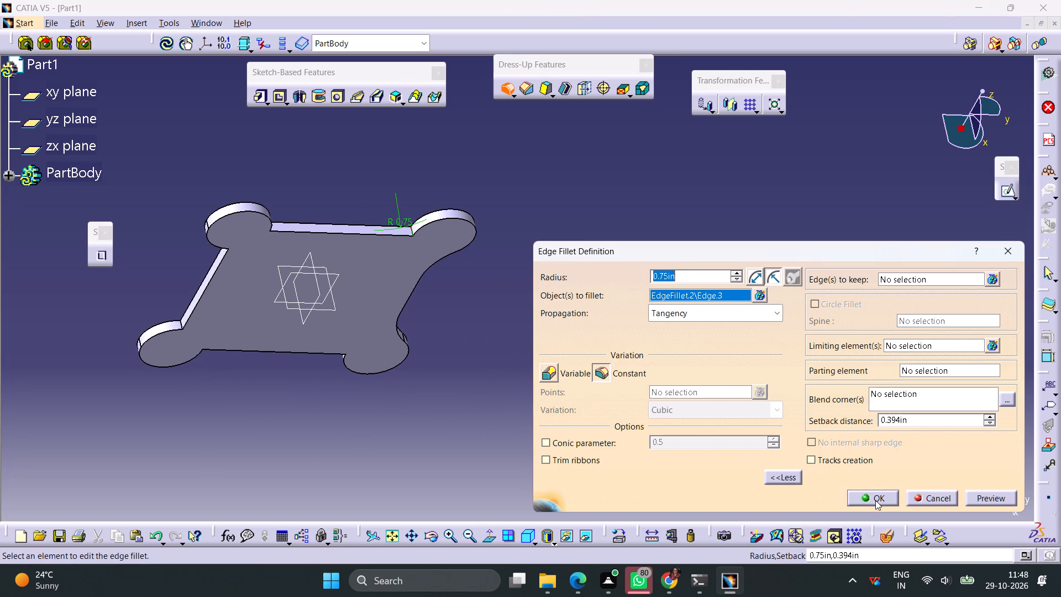
pyautogui.click(875, 500)
pyautogui.click(723, 327)
# Add a 0.75 in edge fillet where the upper-left circular pad meets the plate's top side.
pyautogui.moveTo(728, 315); pyautogui.dragTo(577, 254, button='middle')
pyautogui.moveTo(728, 315); pyautogui.dragTo(577, 254, button='right')
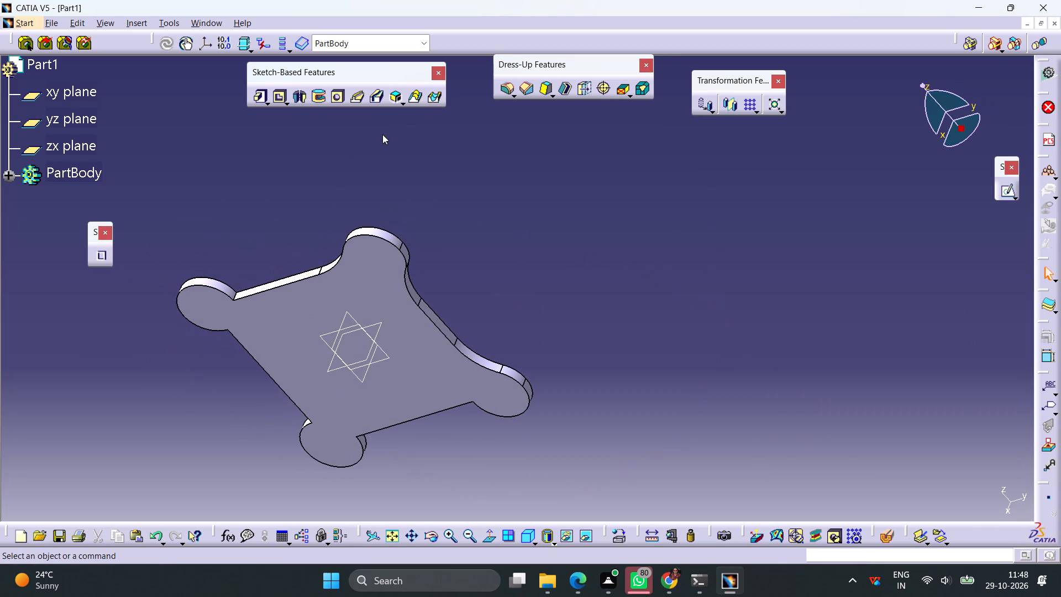
pyautogui.click(502, 90)
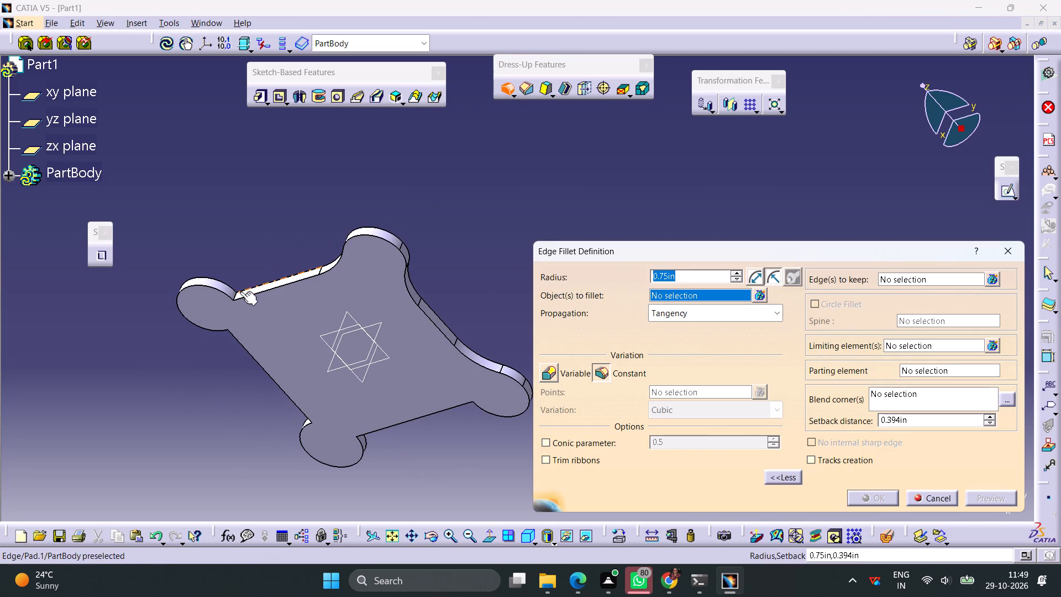
pyautogui.click(235, 295)
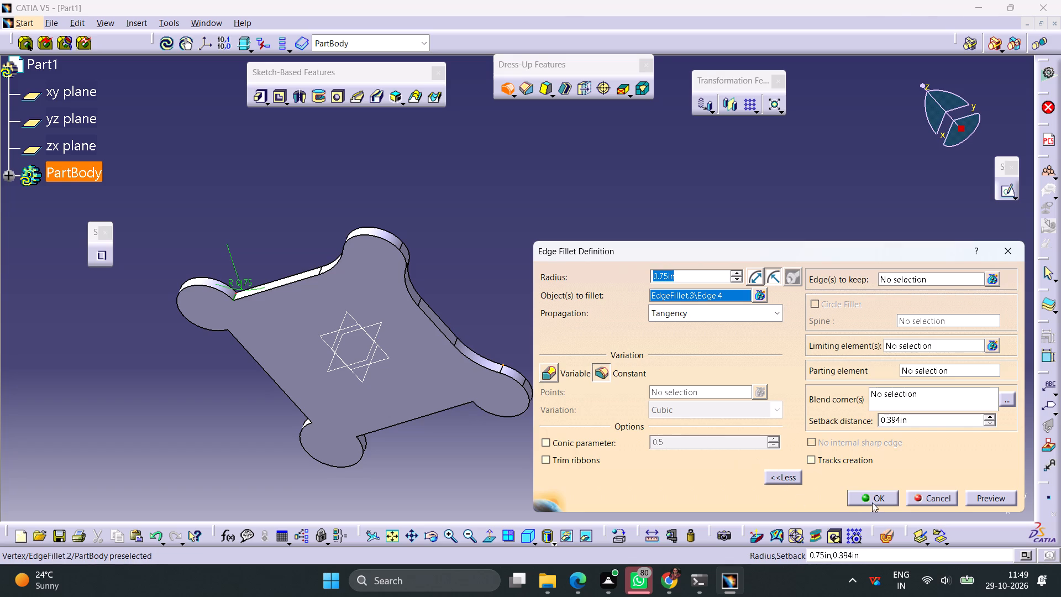
pyautogui.click(872, 502)
pyautogui.click(672, 321)
# Add a 0.75 in edge fillet where the upper-left circular pad meets the plate's left side.
pyautogui.moveTo(186, 395); pyautogui.dragTo(442, 283, button='middle')
pyautogui.moveTo(186, 395); pyautogui.dragTo(442, 283, button='right')
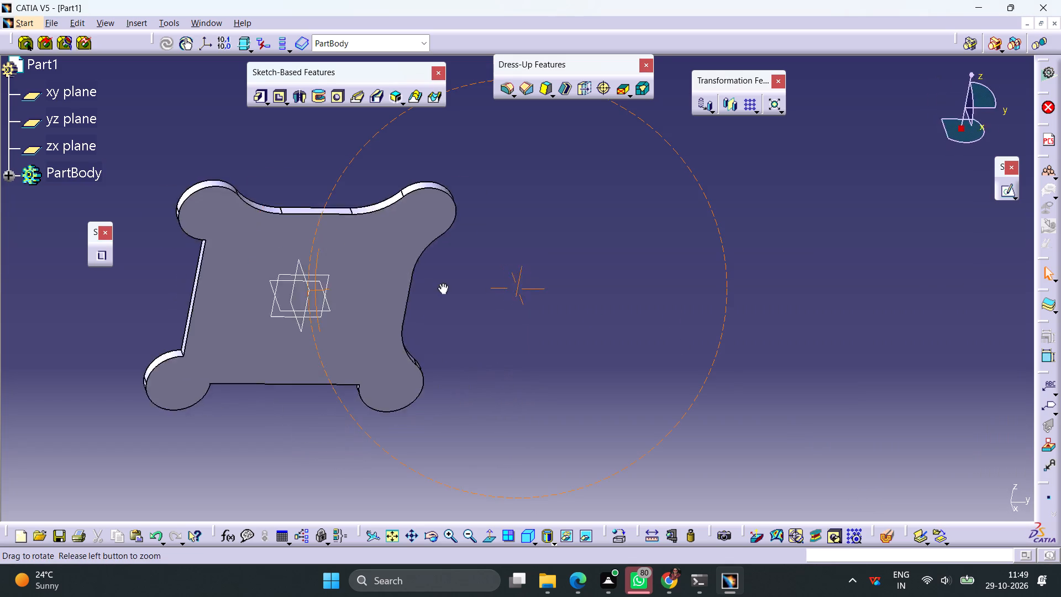
pyautogui.moveTo(442, 283); pyautogui.dragTo(534, 201, button='right')
pyautogui.moveTo(442, 283); pyautogui.dragTo(534, 201, button='middle')
pyautogui.moveTo(560, 204); pyautogui.dragTo(608, 343, button='middle')
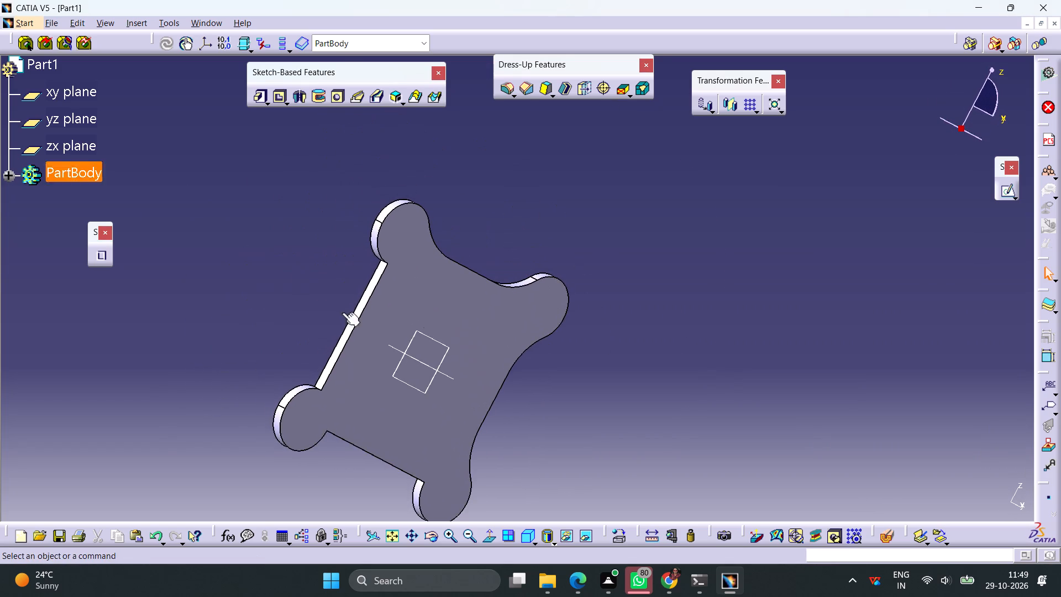
pyautogui.moveTo(315, 289); pyautogui.dragTo(364, 220, button='middle')
pyautogui.moveTo(315, 289); pyautogui.dragTo(359, 220, button='right')
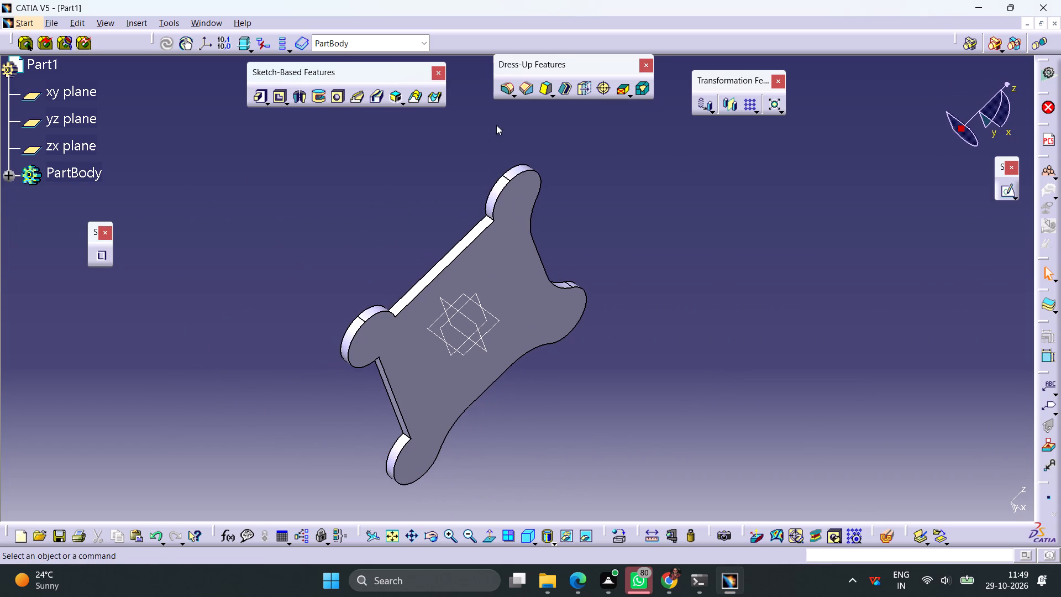
pyautogui.click(500, 91)
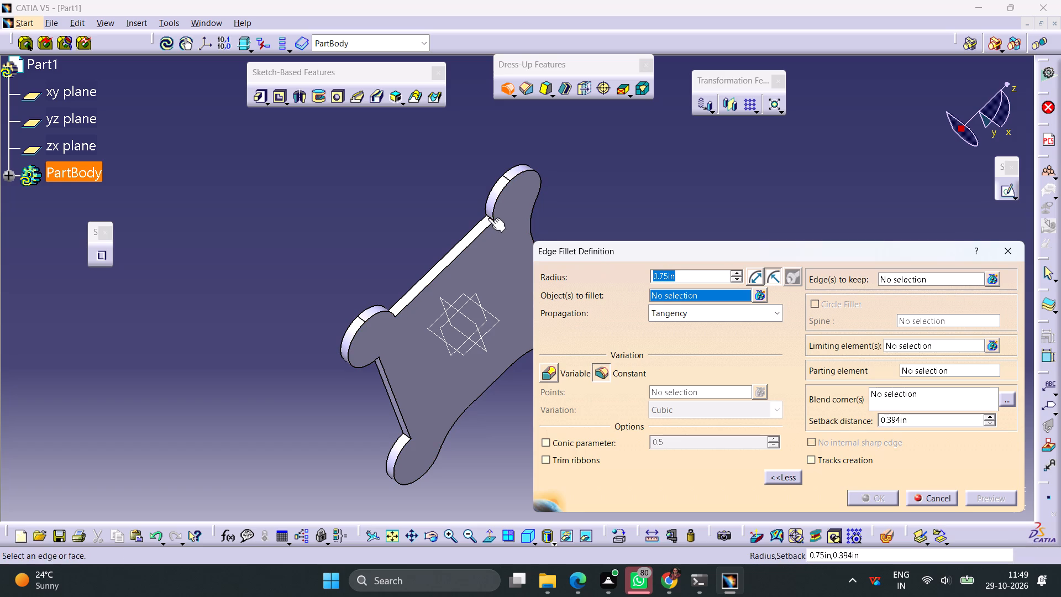
pyautogui.click(488, 218)
pyautogui.click(866, 495)
pyautogui.click(718, 373)
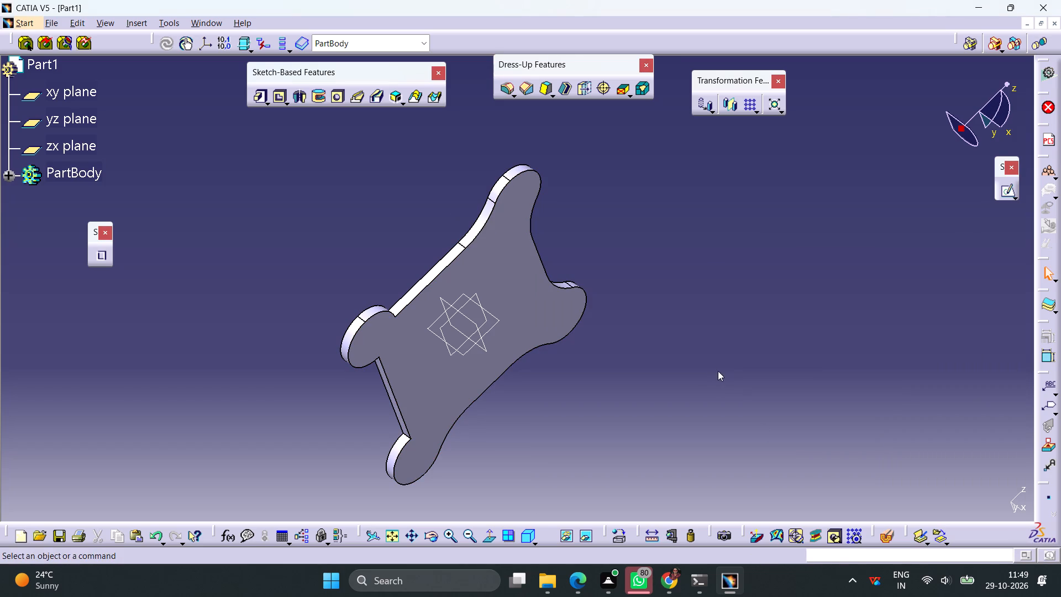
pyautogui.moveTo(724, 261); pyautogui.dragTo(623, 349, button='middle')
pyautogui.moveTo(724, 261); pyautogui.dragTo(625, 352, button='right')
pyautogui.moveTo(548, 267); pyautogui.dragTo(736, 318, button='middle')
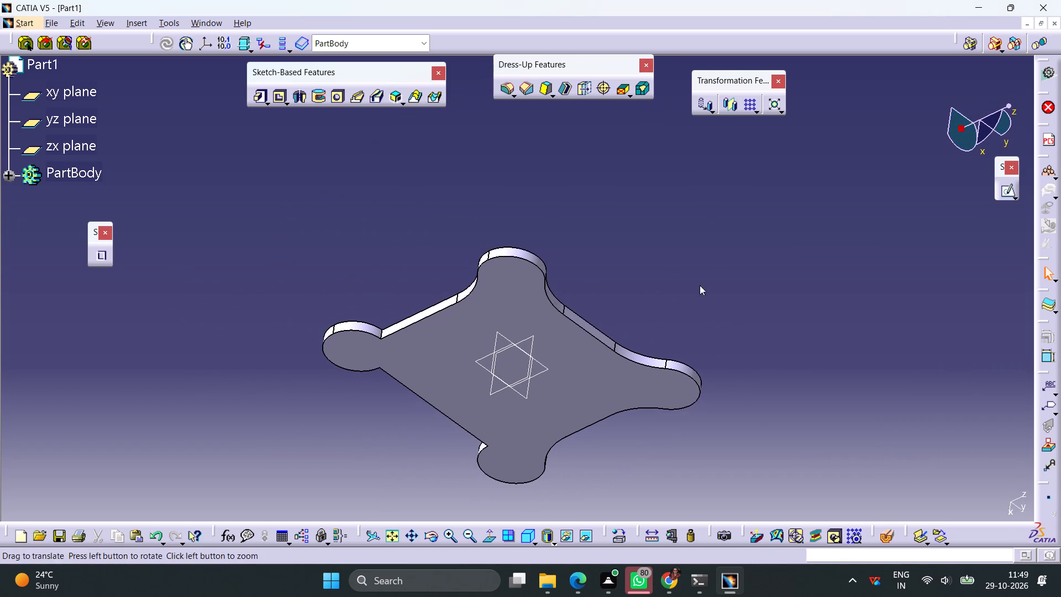
# Add a 0.75 in edge fillet where the lower-left circular pad meets the plate's left side.
pyautogui.click(506, 87)
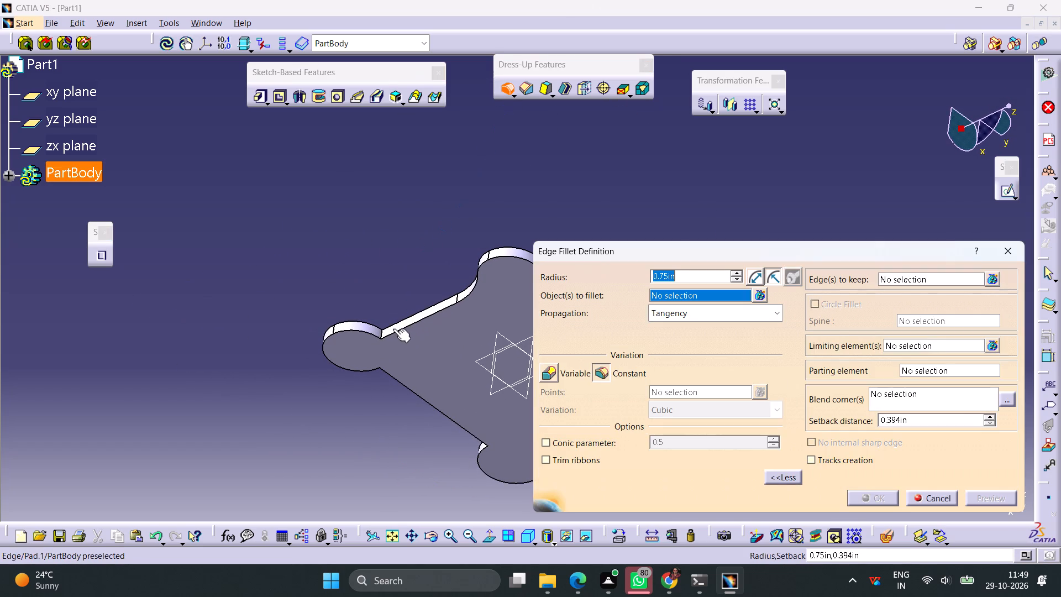
pyautogui.click(381, 336)
pyautogui.click(867, 496)
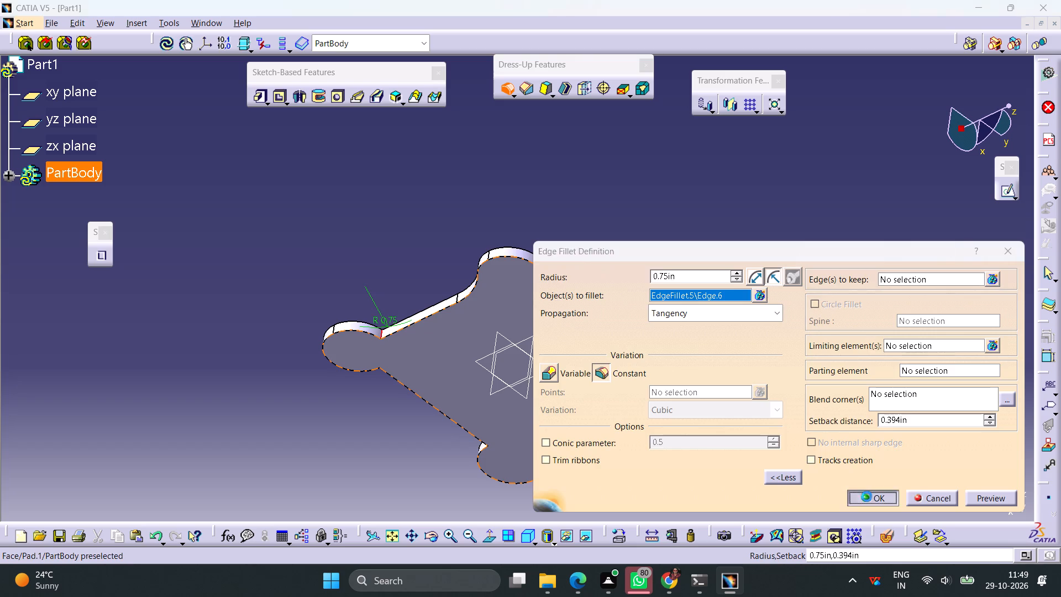
pyautogui.click(700, 259)
# Add a 0.75 in edge fillet where the lower-left circular pad meets the plate's bottom side.
pyautogui.moveTo(357, 417); pyautogui.dragTo(583, 213, button='middle')
pyautogui.moveTo(357, 417); pyautogui.dragTo(583, 213, button='right')
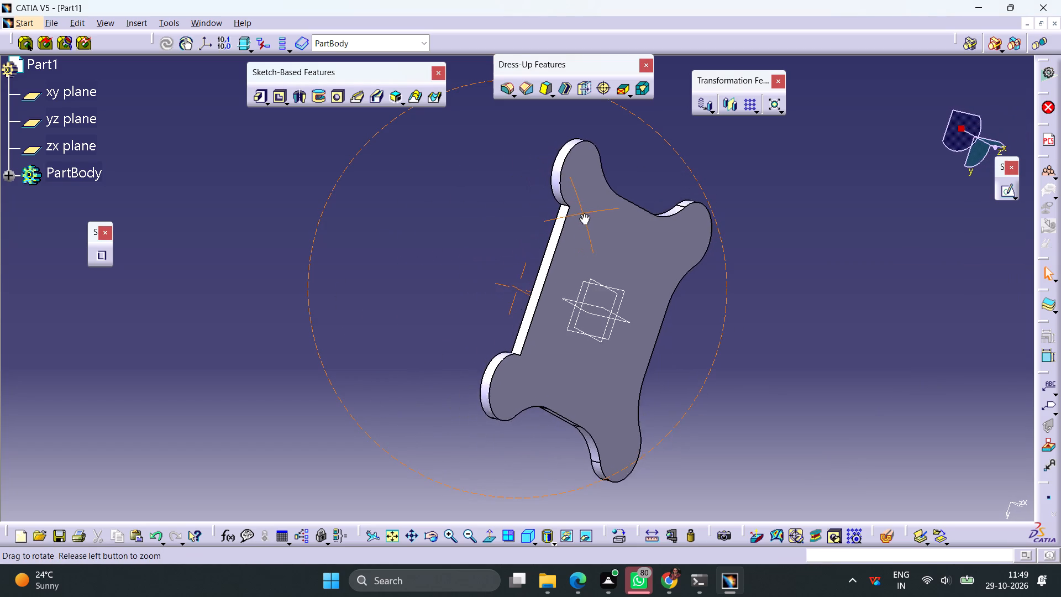
pyautogui.moveTo(583, 213); pyautogui.dragTo(605, 166, button='right')
pyautogui.moveTo(583, 213); pyautogui.dragTo(605, 166, button='middle')
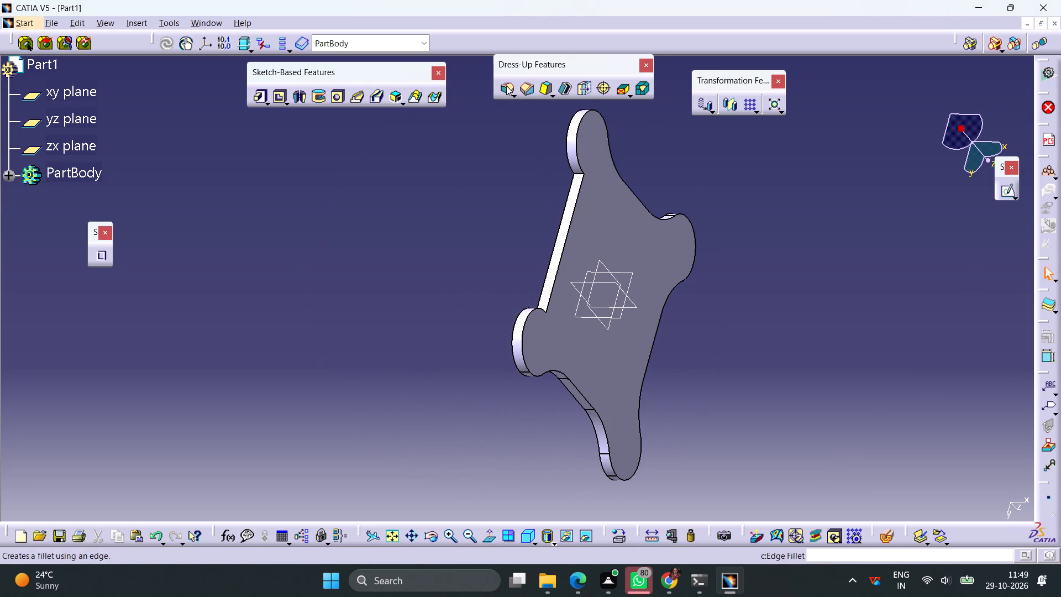
pyautogui.click(502, 86)
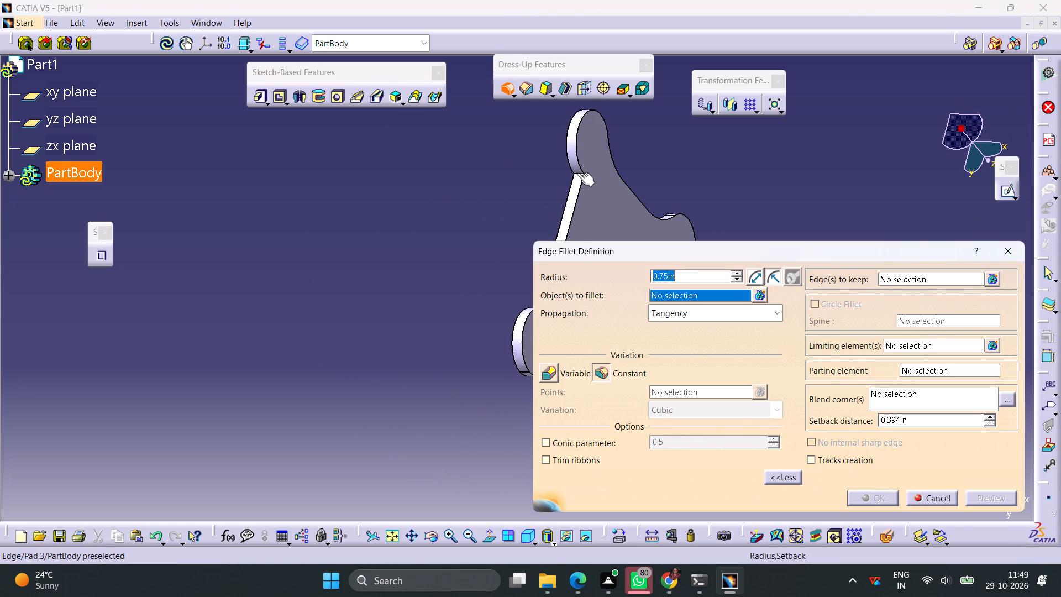
pyautogui.click(577, 172)
pyautogui.click(873, 500)
pyautogui.click(784, 307)
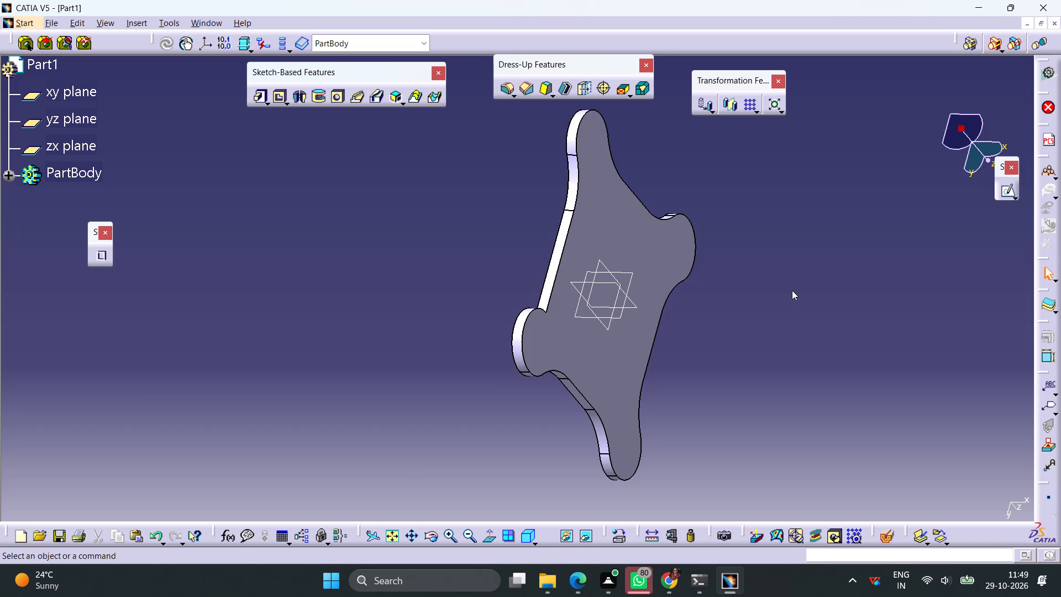
# Add a 0.75 in edge fillet where the lower-right circular pad meets the plate's bottom side.
pyautogui.moveTo(798, 208); pyautogui.dragTo(597, 453, button='middle')
pyautogui.moveTo(798, 208); pyautogui.dragTo(597, 454, button='right')
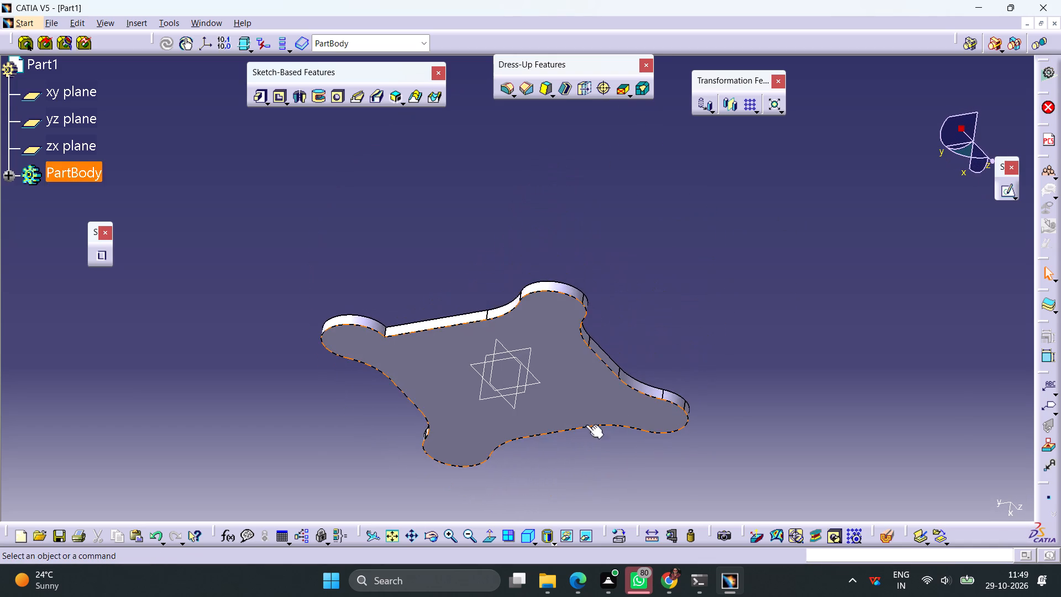
pyautogui.click(505, 89)
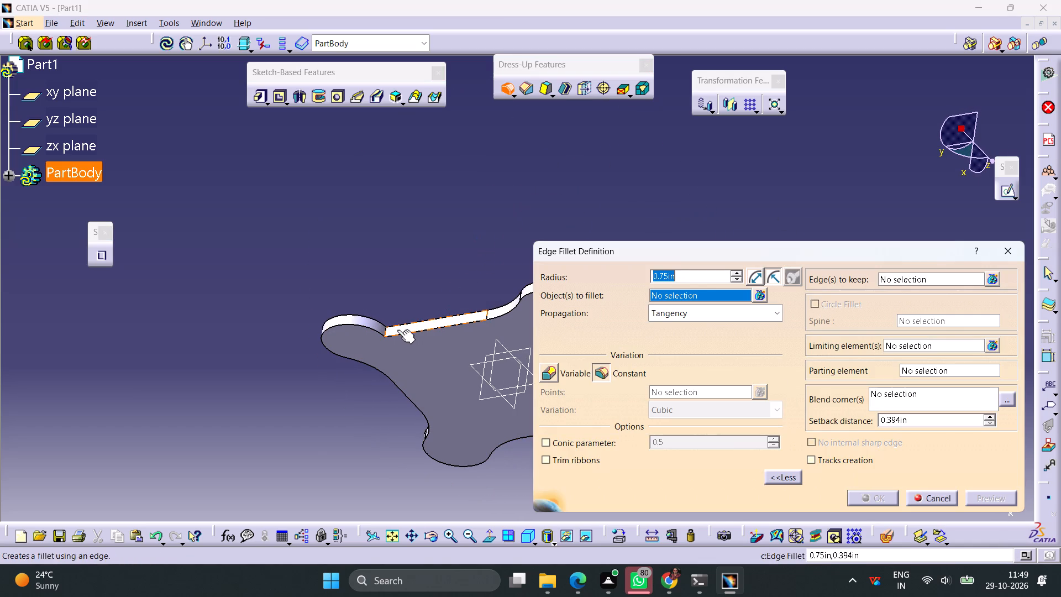
pyautogui.click(385, 332)
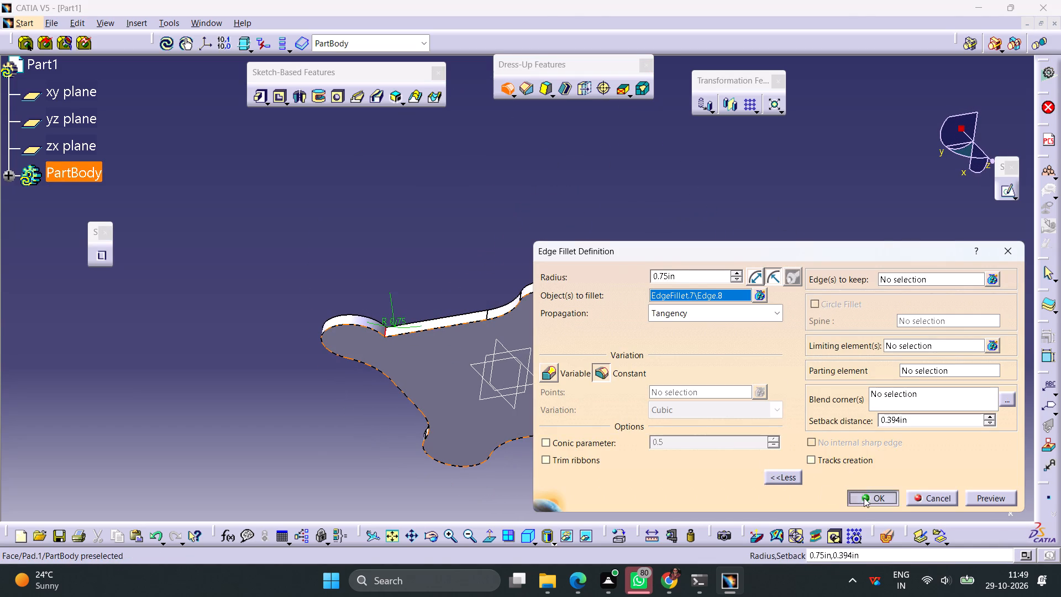
pyautogui.click(864, 498)
pyautogui.moveTo(731, 294); pyautogui.dragTo(736, 294)
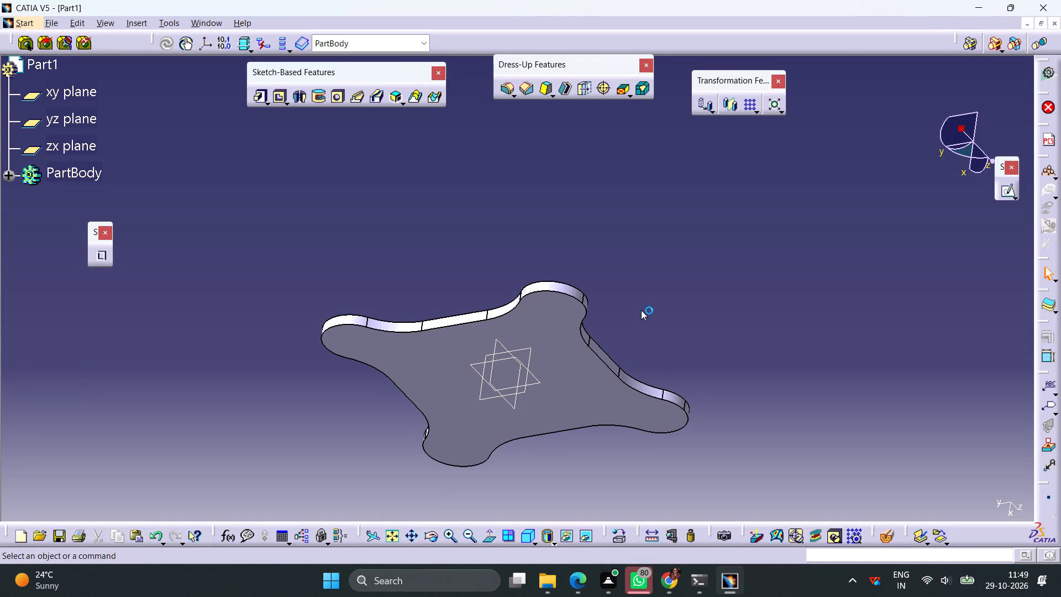
# On a new sketch on the plate's flat face, draw a circle outside the upper-left pad with a 0.220 in diameter.
pyautogui.keyDown('ctrl'); pyautogui.moveTo(676, 259); pyautogui.dragTo(671, 289, button='middle'); pyautogui.keyUp('ctrl')
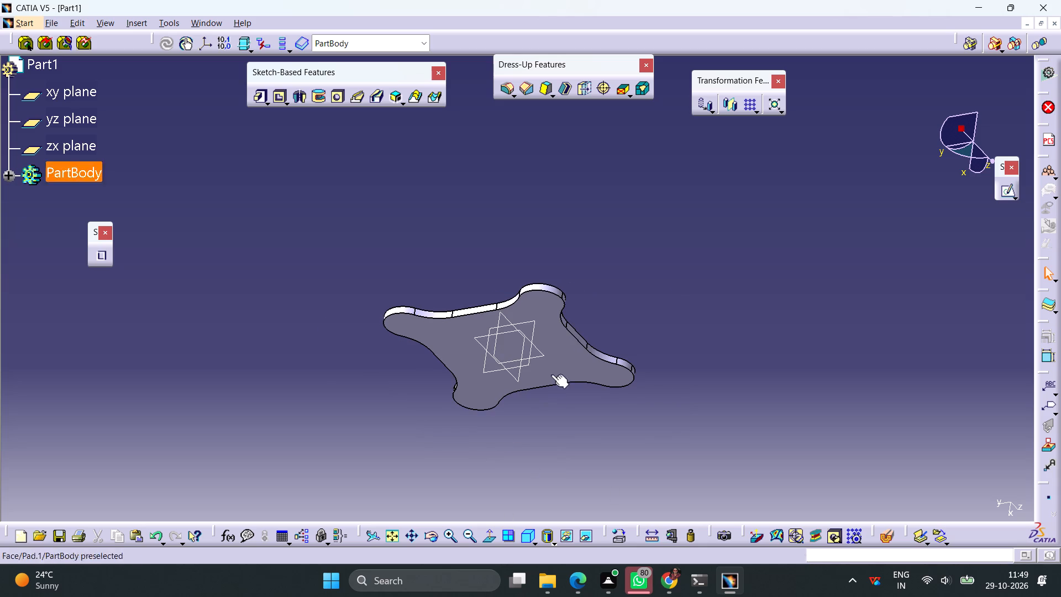
pyautogui.click(555, 370)
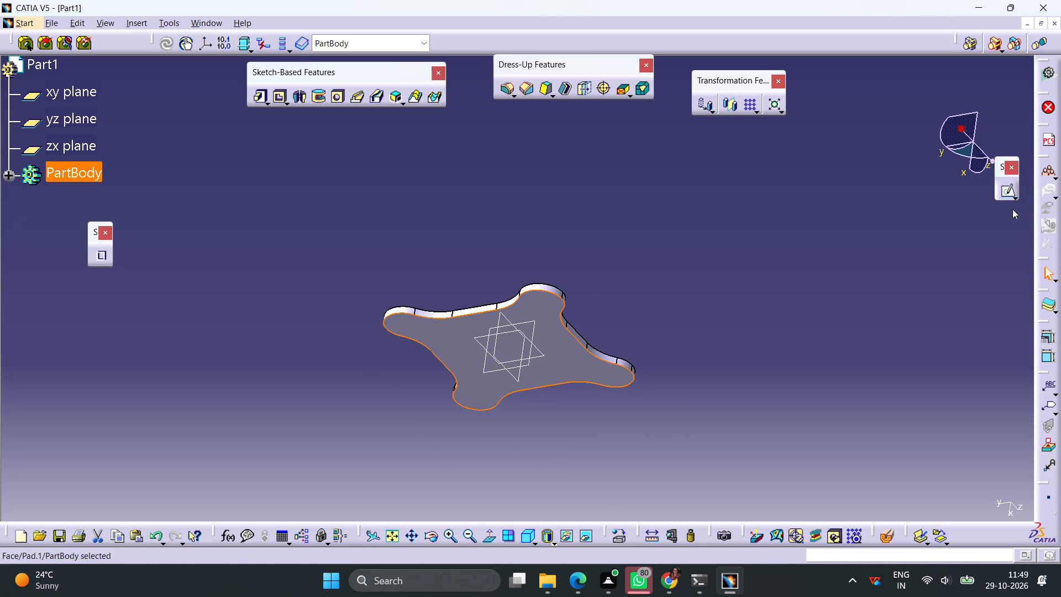
pyautogui.click(1004, 190)
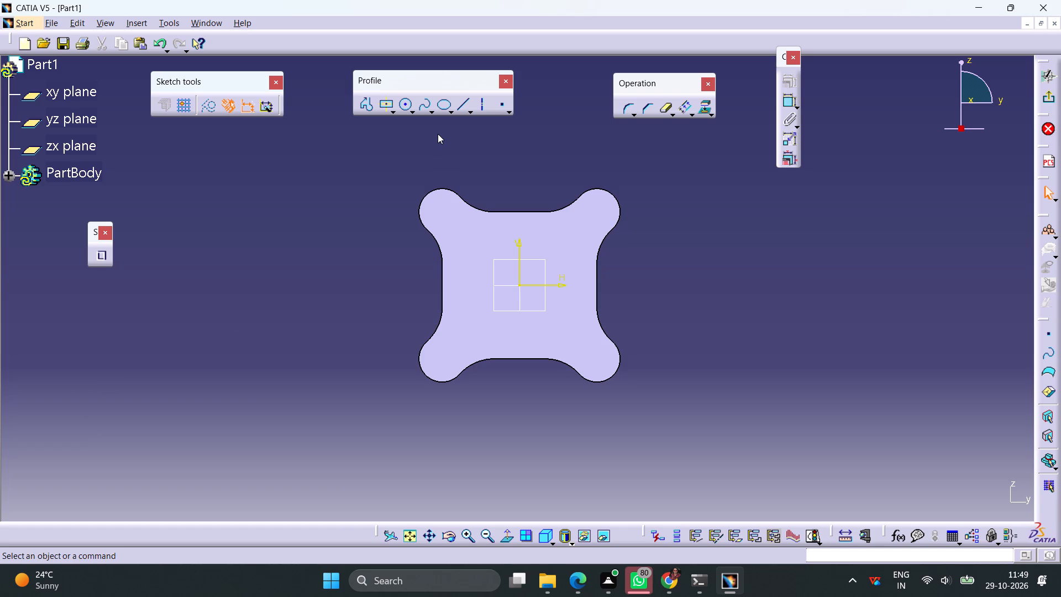
pyautogui.click(405, 106)
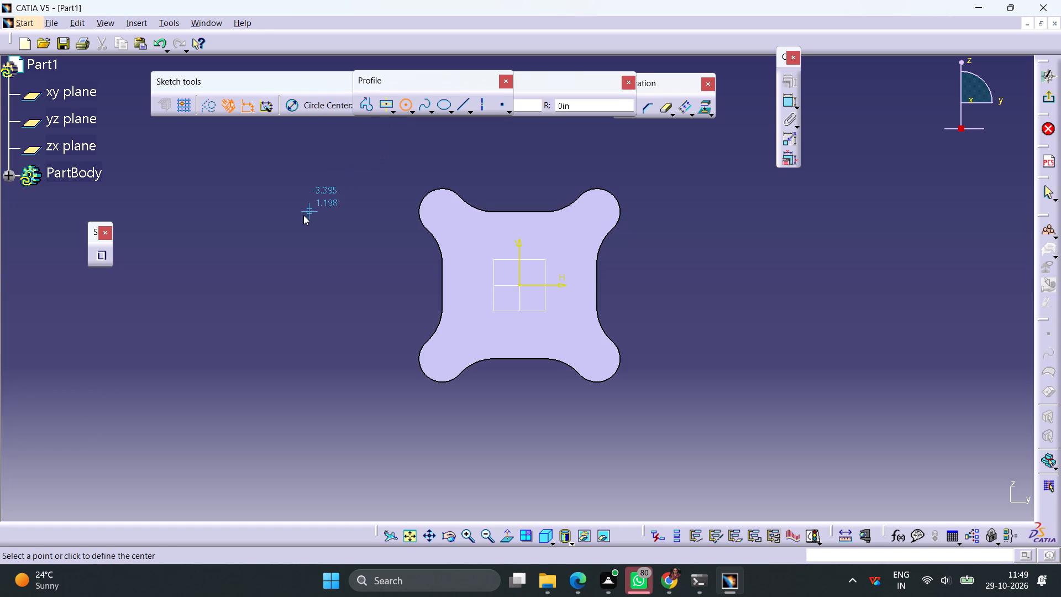
pyautogui.click(303, 215)
pyautogui.click(327, 201)
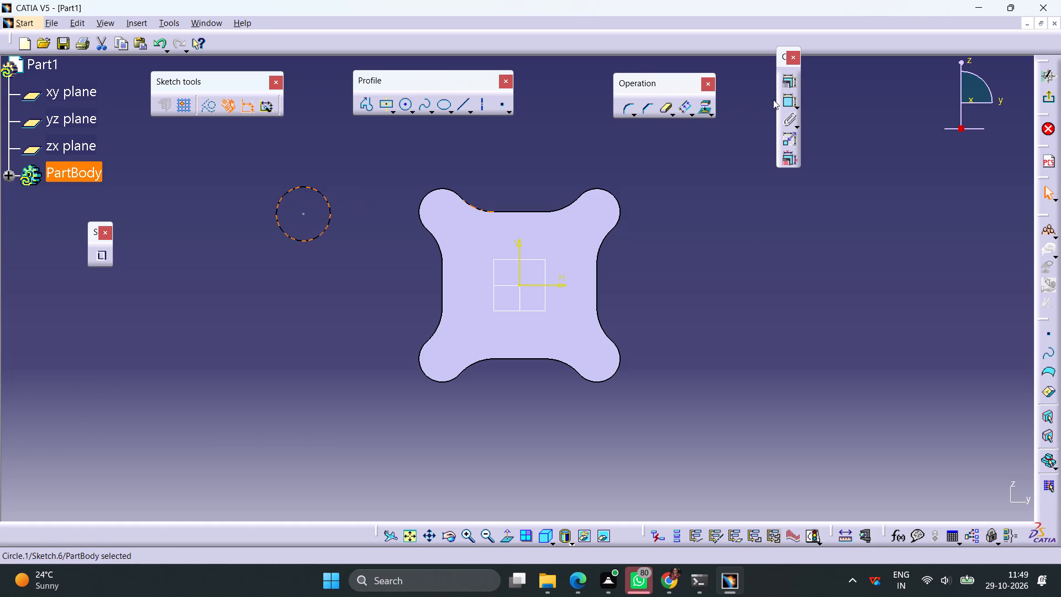
pyautogui.click(784, 99)
pyautogui.click(385, 177)
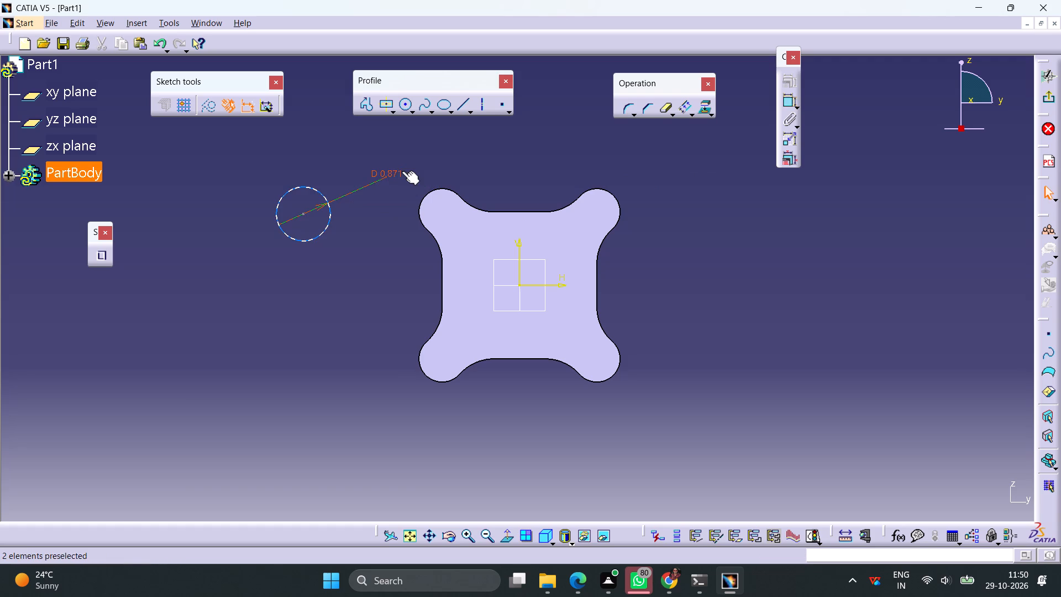
pyautogui.doubleClick(391, 174)
pyautogui.write('0.220')
pyautogui.press('Return')
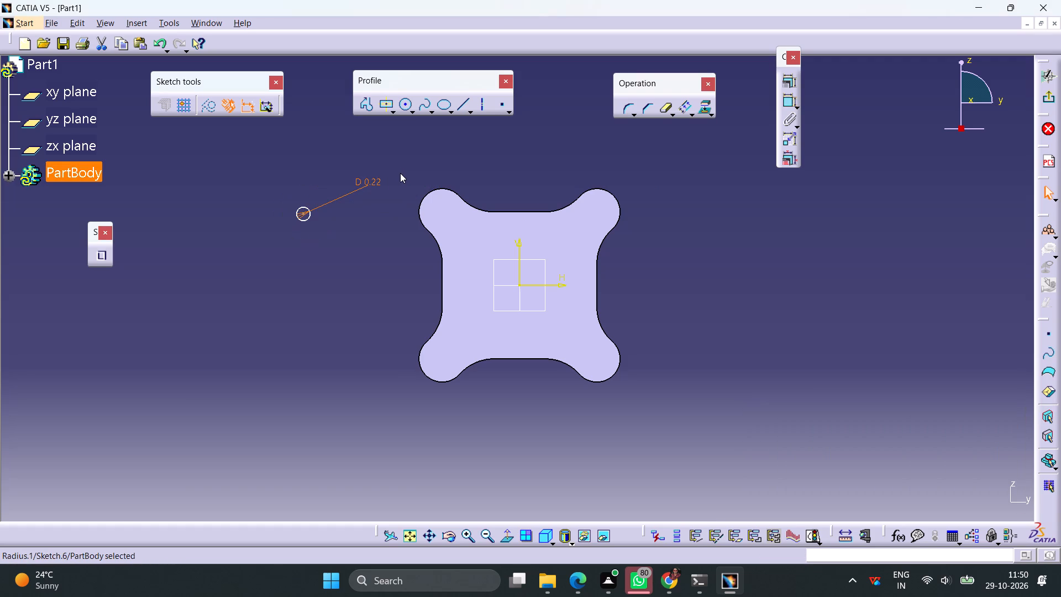
pyautogui.click(365, 302)
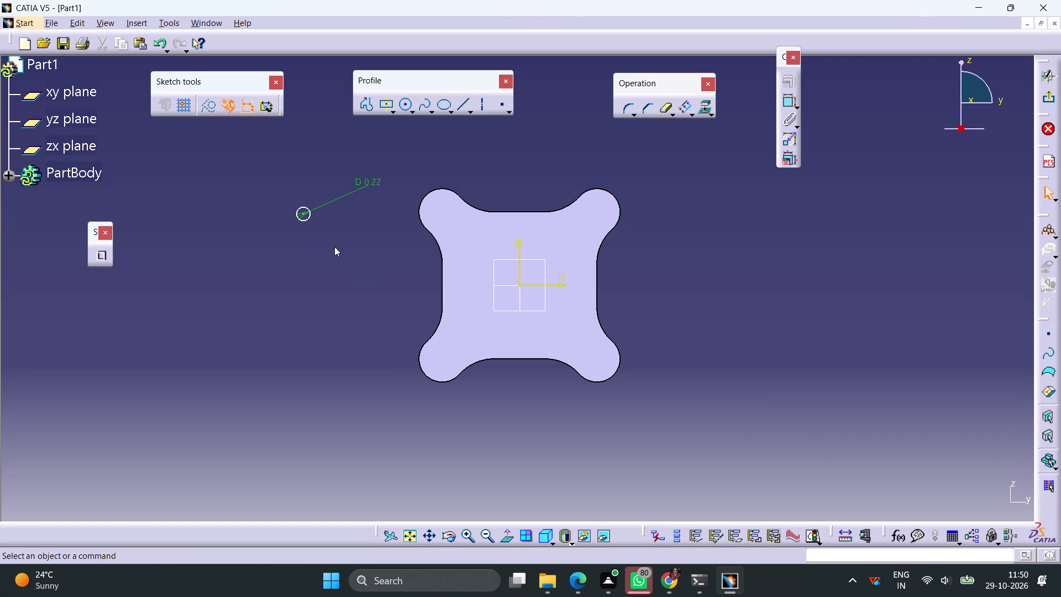
# Make the 0.22 in circle concentric with the upper-left pad's rounded edge and finish the sketch.
pyautogui.click(308, 221)
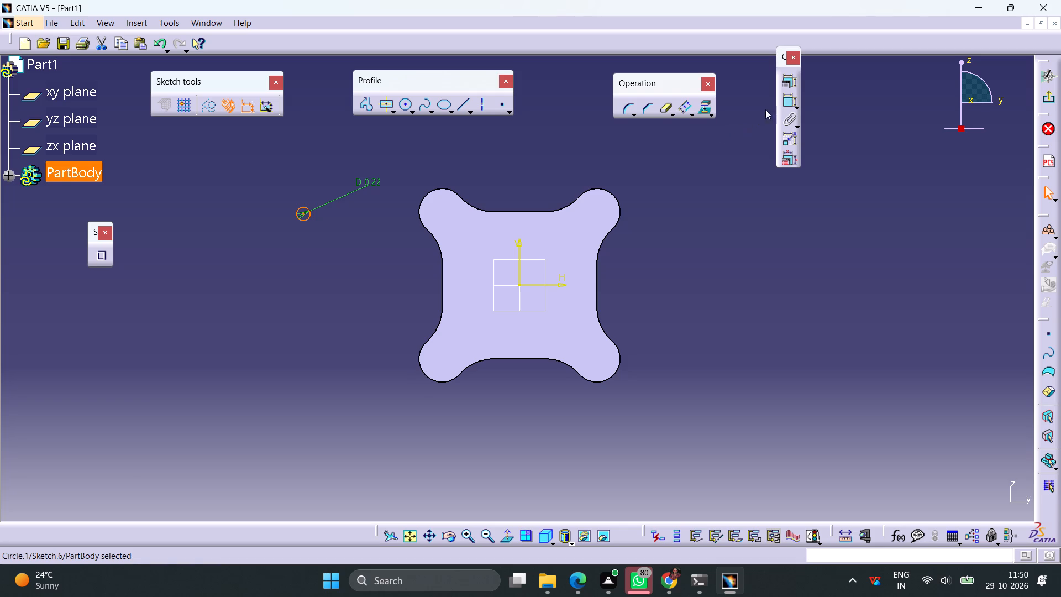
pyautogui.keyDown('ctrl'); pyautogui.click(432, 192); pyautogui.keyUp('ctrl')
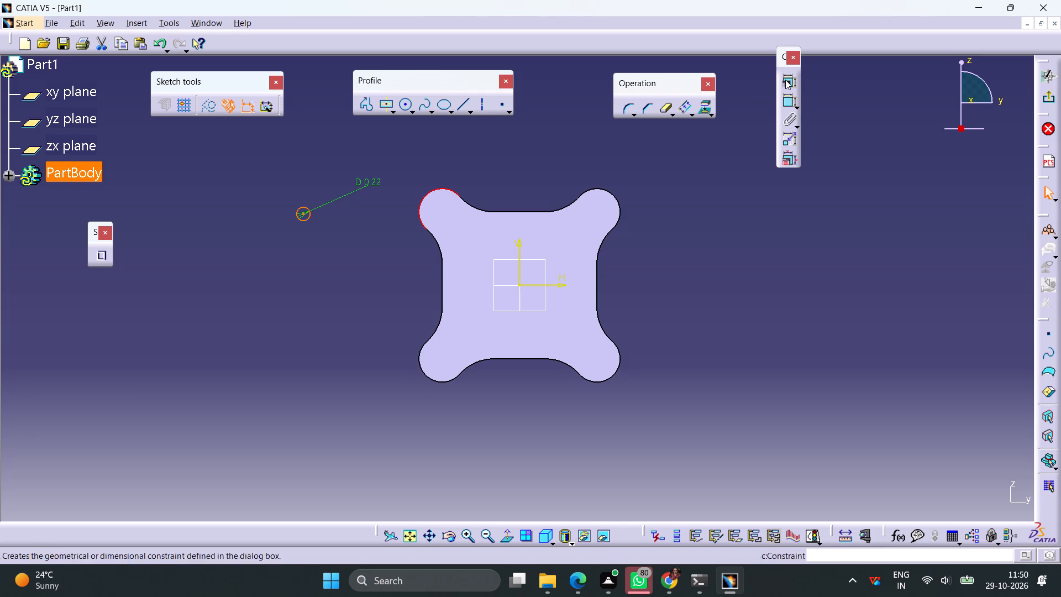
pyautogui.click(785, 80)
pyautogui.click(975, 323)
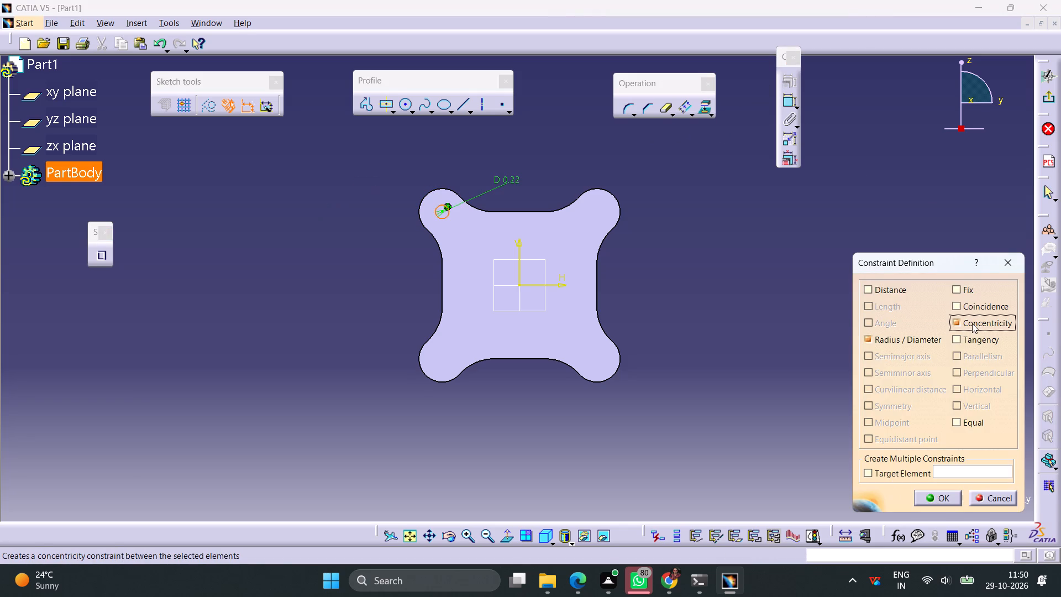
pyautogui.click(952, 498)
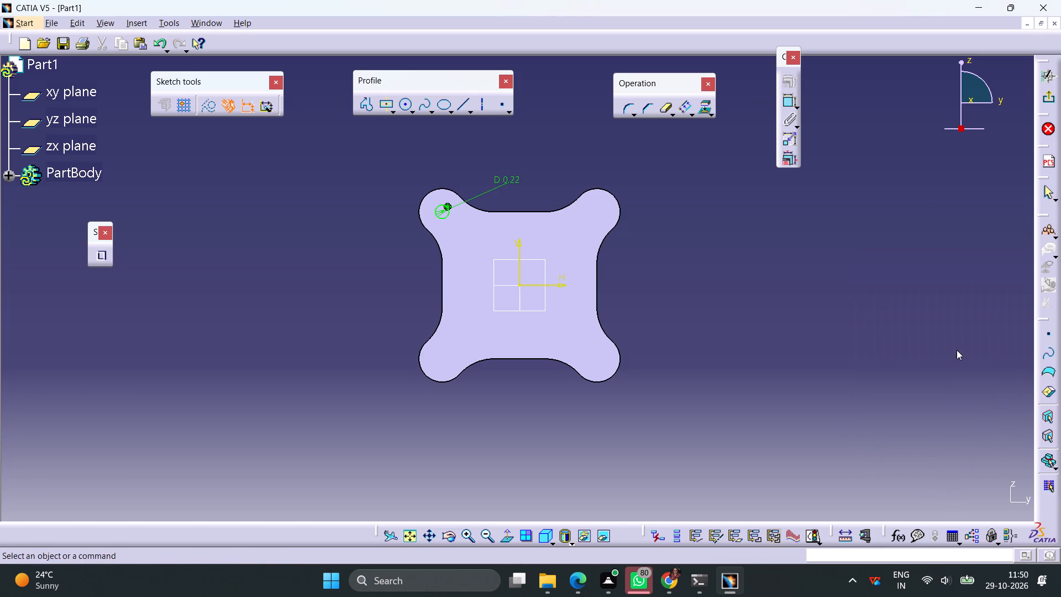
pyautogui.click(1047, 99)
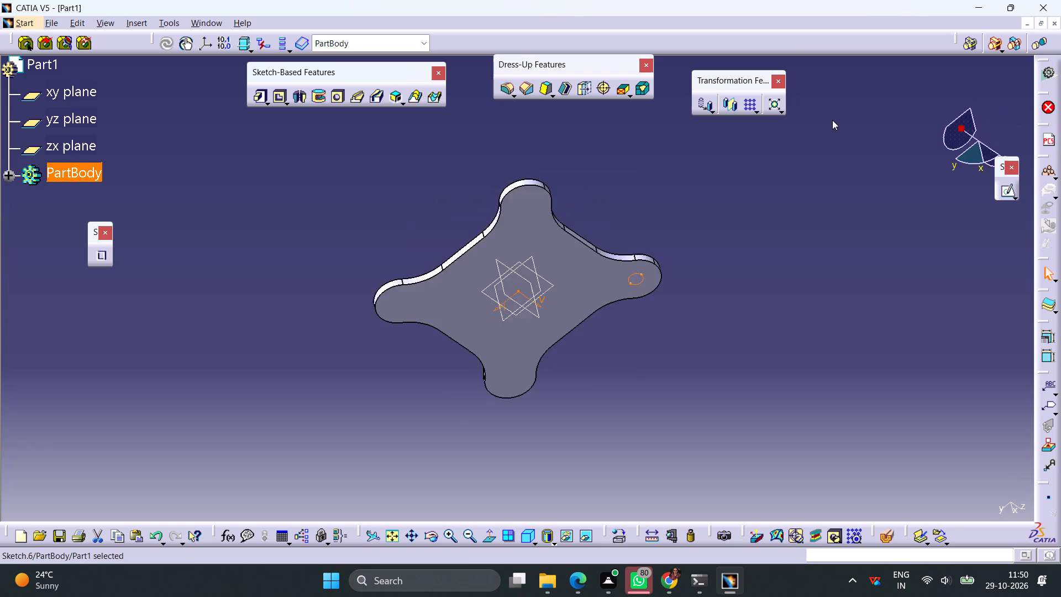
# Cut the upper-left pad's circle sketch as a pocket with its limit set to Up to next.
pyautogui.click(278, 99)
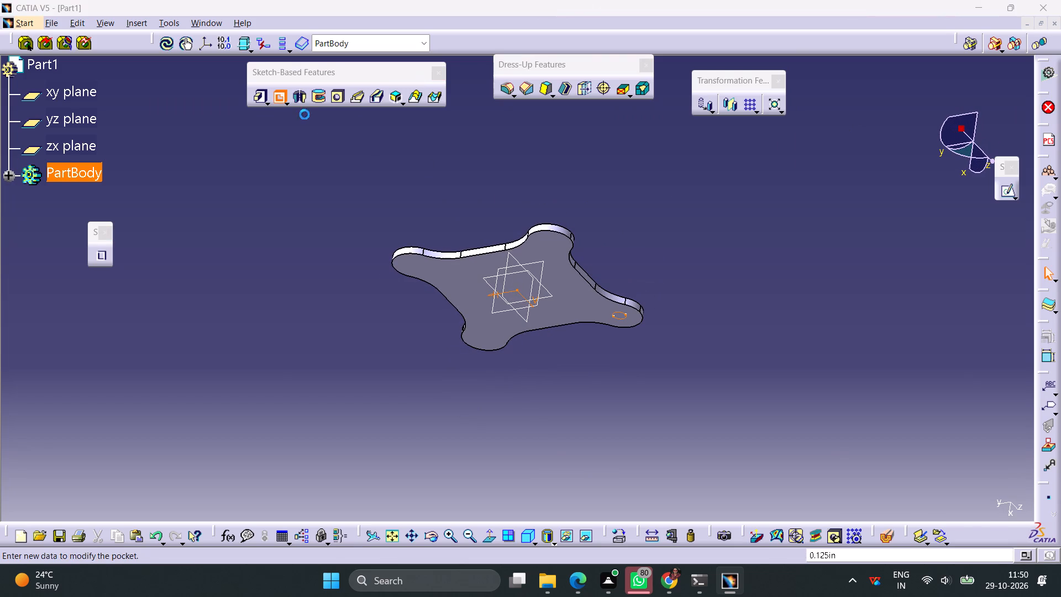
pyautogui.click(1006, 302)
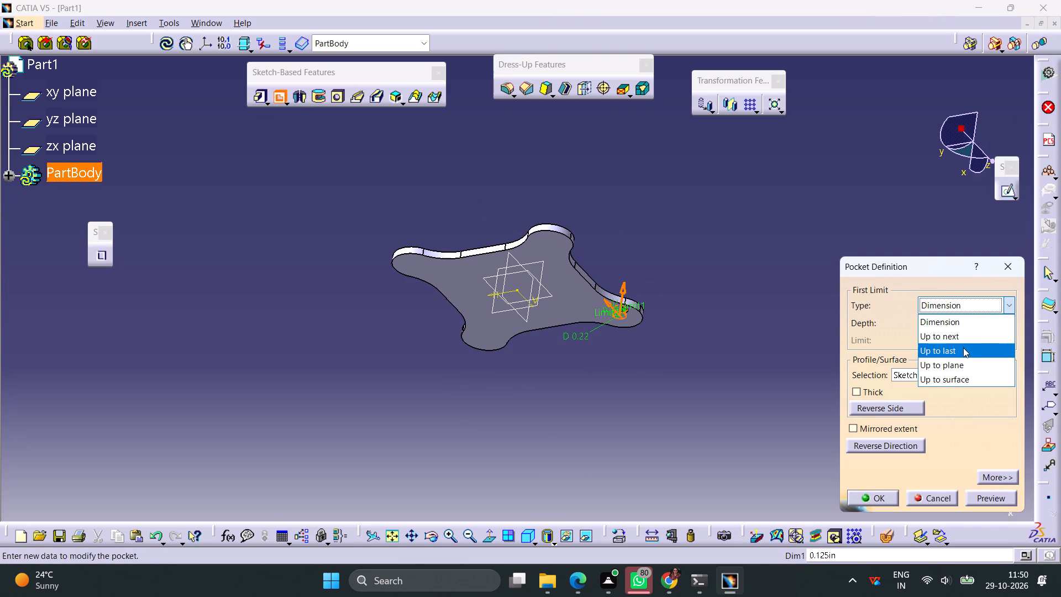
pyautogui.click(955, 337)
pyautogui.click(874, 496)
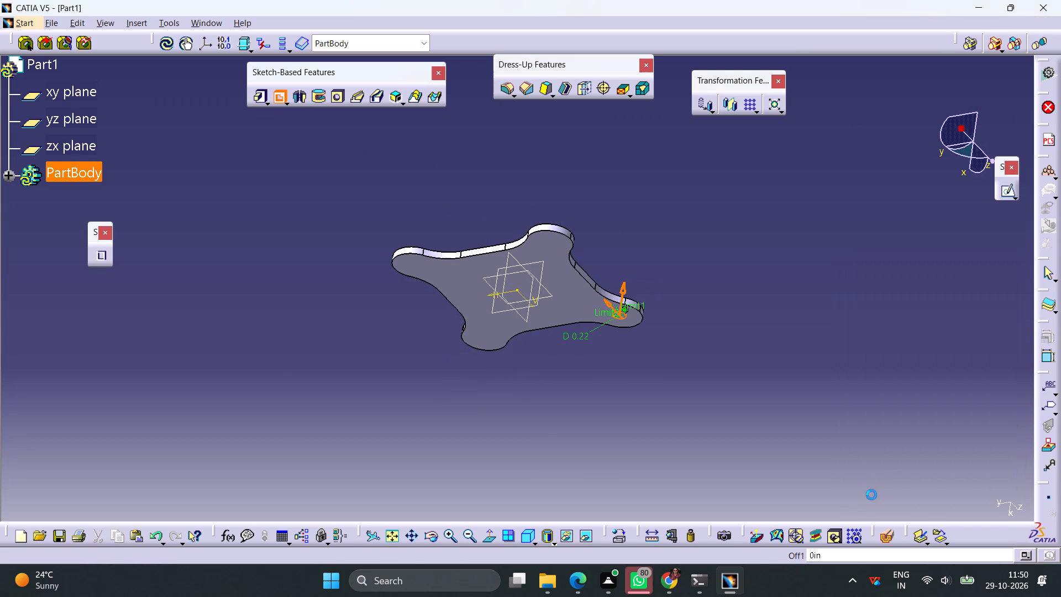
pyautogui.click(817, 430)
# On a new sketch on the plate's flat face, draw a circle outside the upper-right pad with a 0.220 in diameter.
pyautogui.click(573, 296)
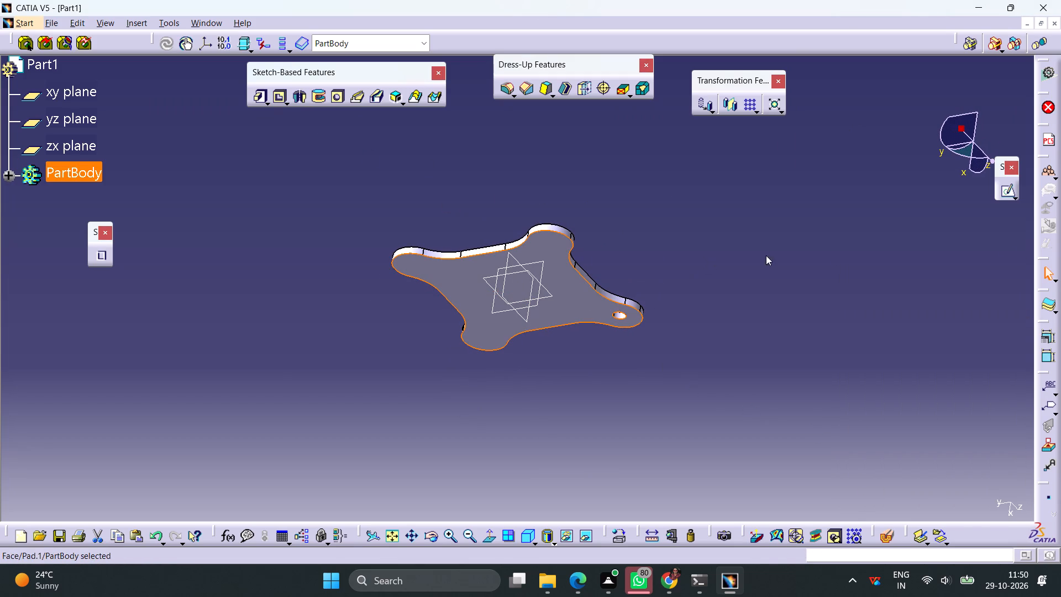
pyautogui.click(1004, 190)
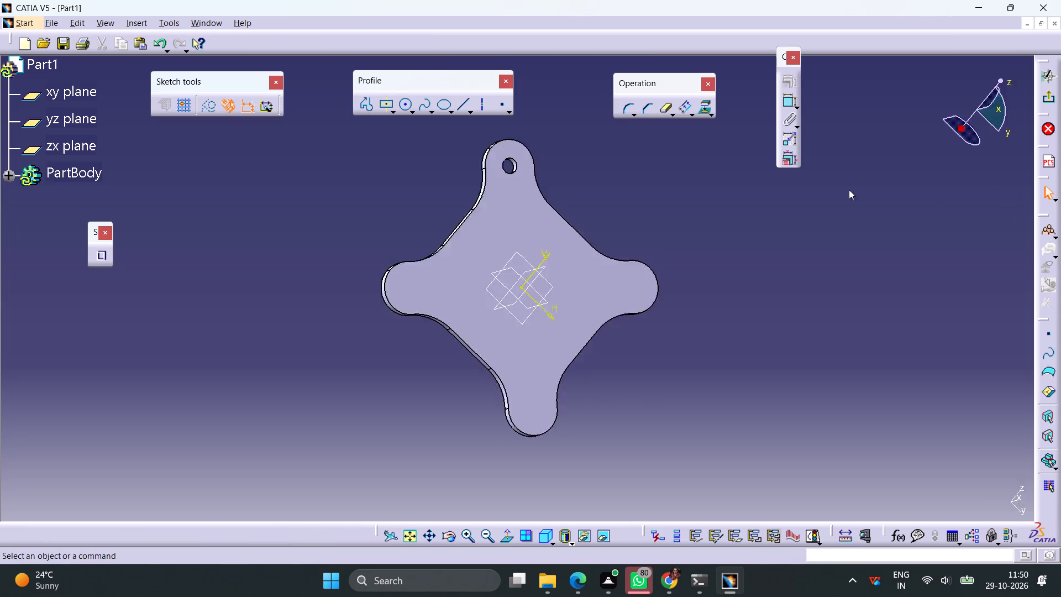
pyautogui.click(404, 107)
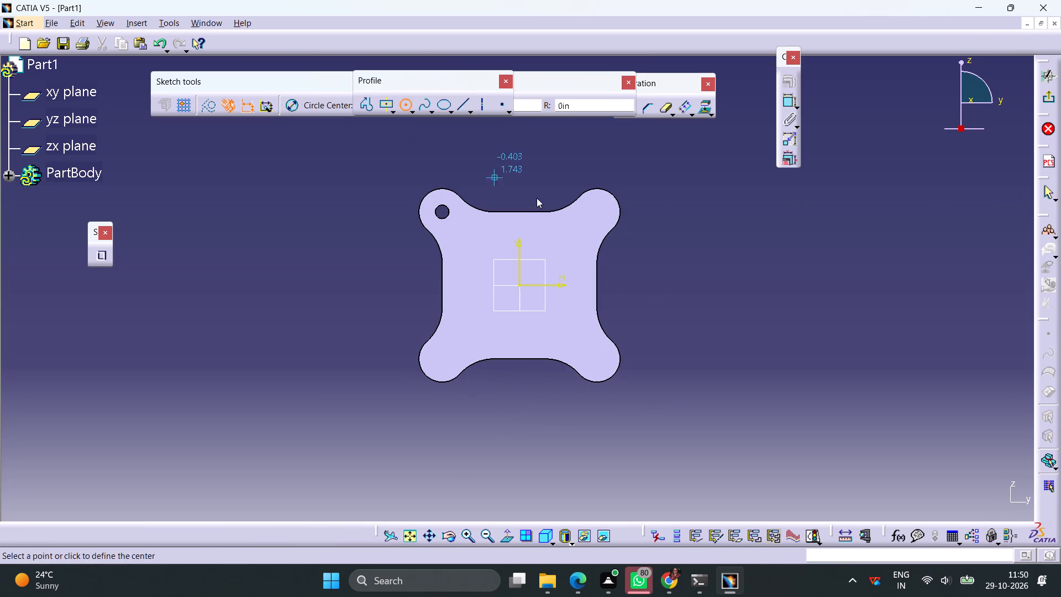
pyautogui.click(689, 191)
pyautogui.click(701, 185)
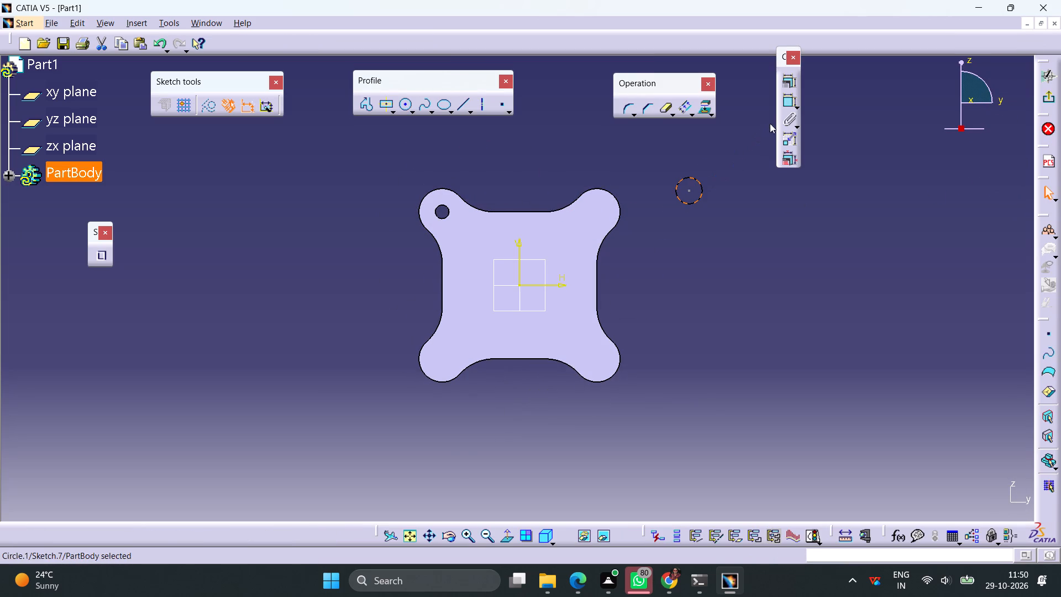
pyautogui.click(790, 102)
pyautogui.click(737, 211)
pyautogui.doubleClick(745, 207)
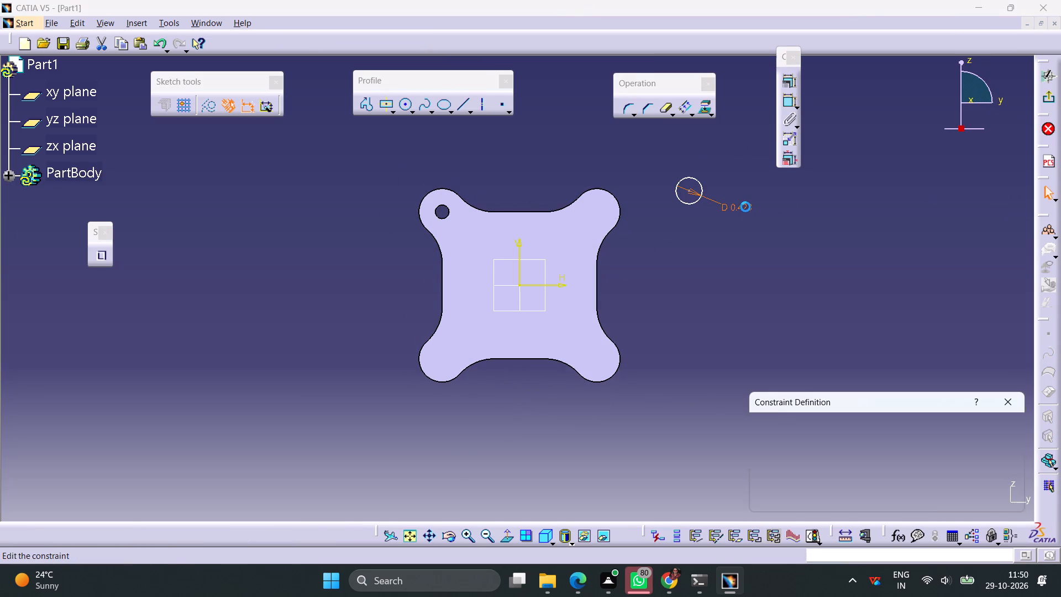
pyautogui.write('0.220')
pyautogui.press('Return')
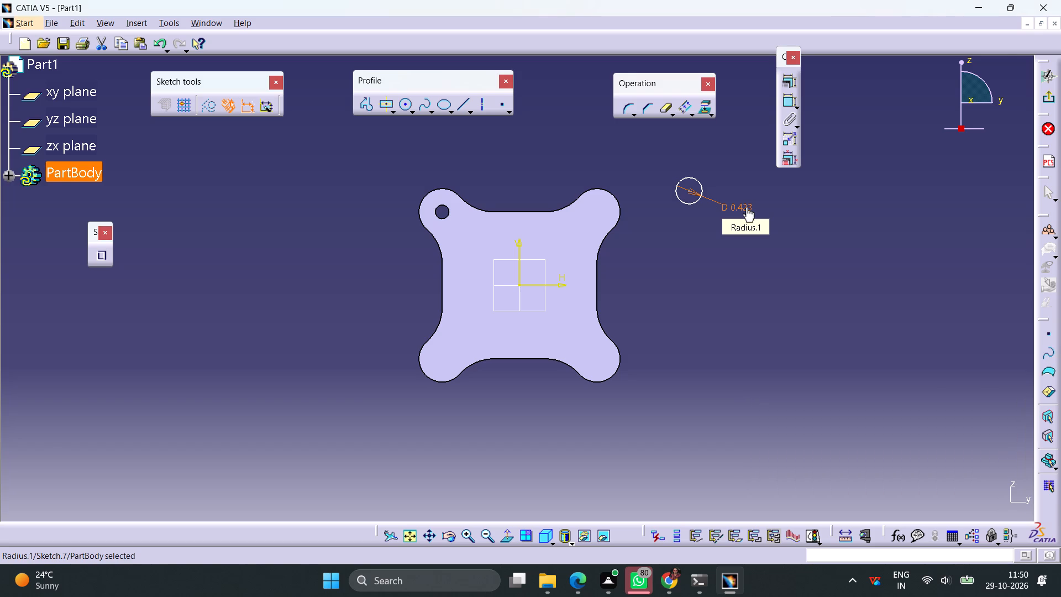
pyautogui.click(708, 218)
# Make the 0.22 in circle concentric with the upper-right pad's rounded edge and finish the sketch.
pyautogui.click(695, 193)
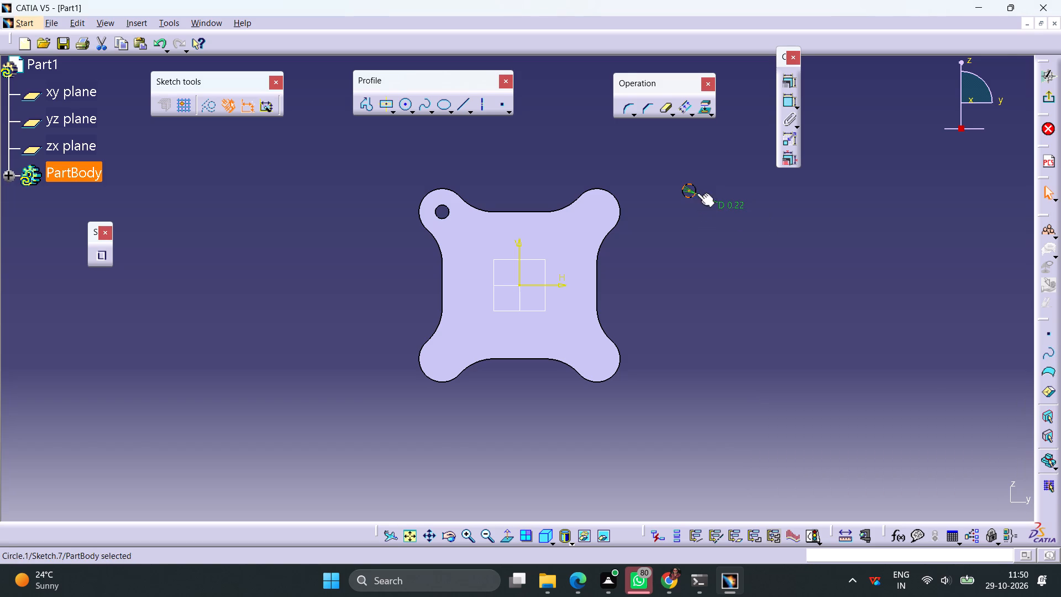
pyautogui.keyDown('ctrl'); pyautogui.click(619, 200); pyautogui.keyUp('ctrl')
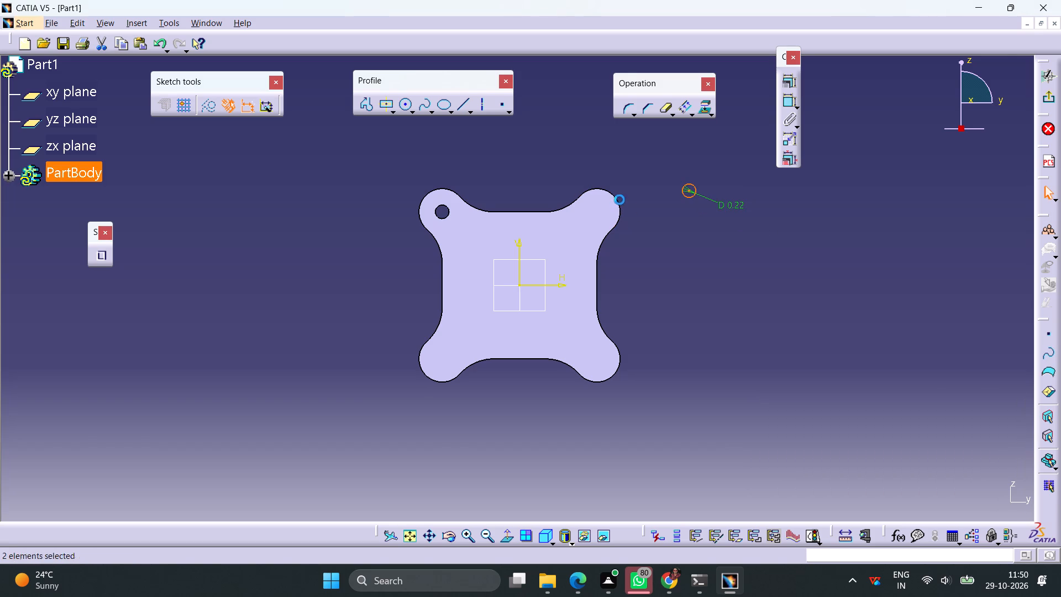
pyautogui.click(783, 82)
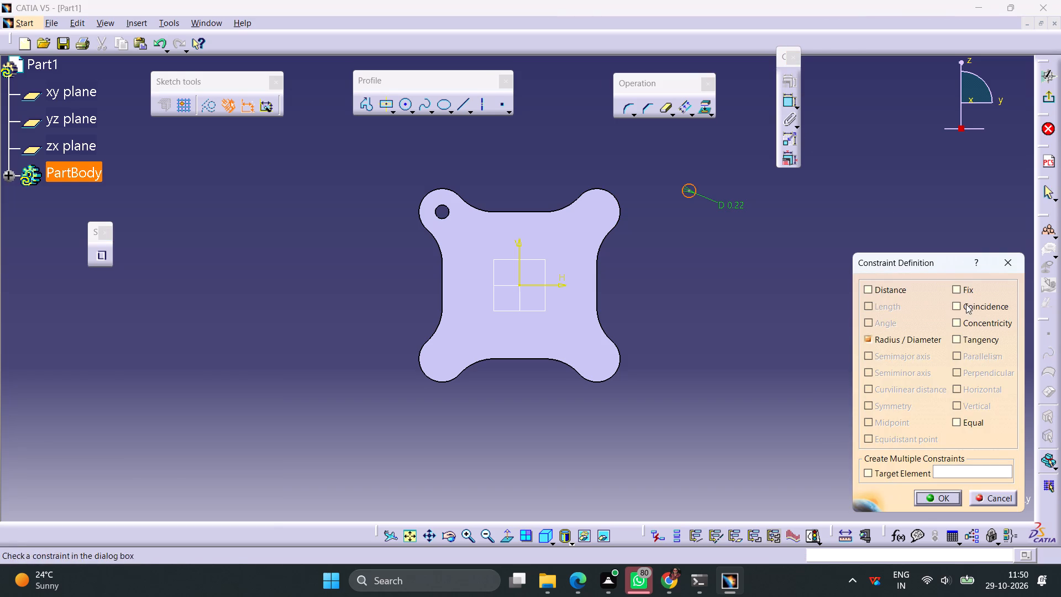
pyautogui.click(973, 323)
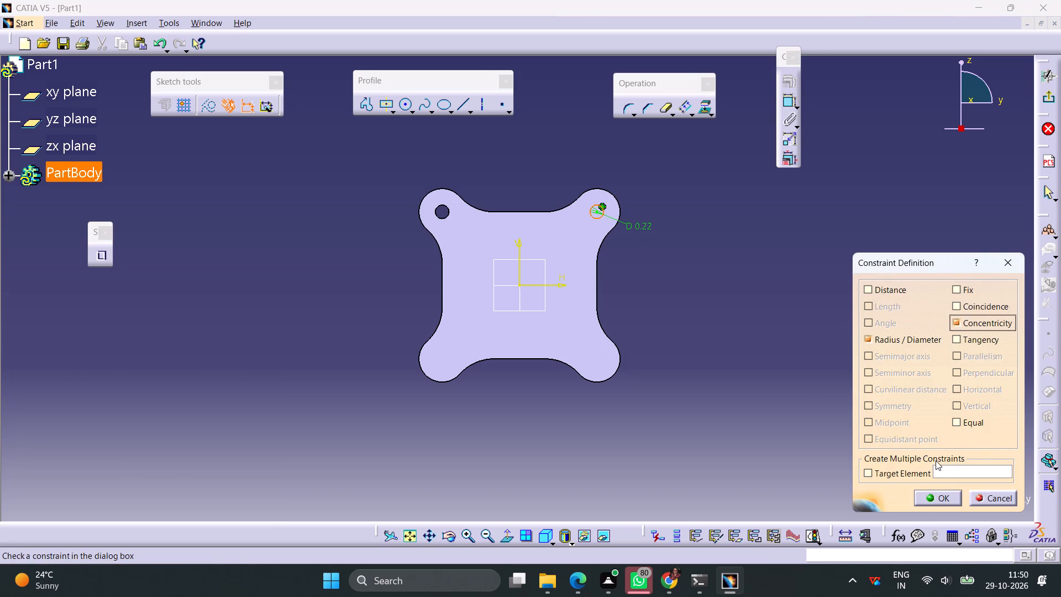
pyautogui.click(936, 499)
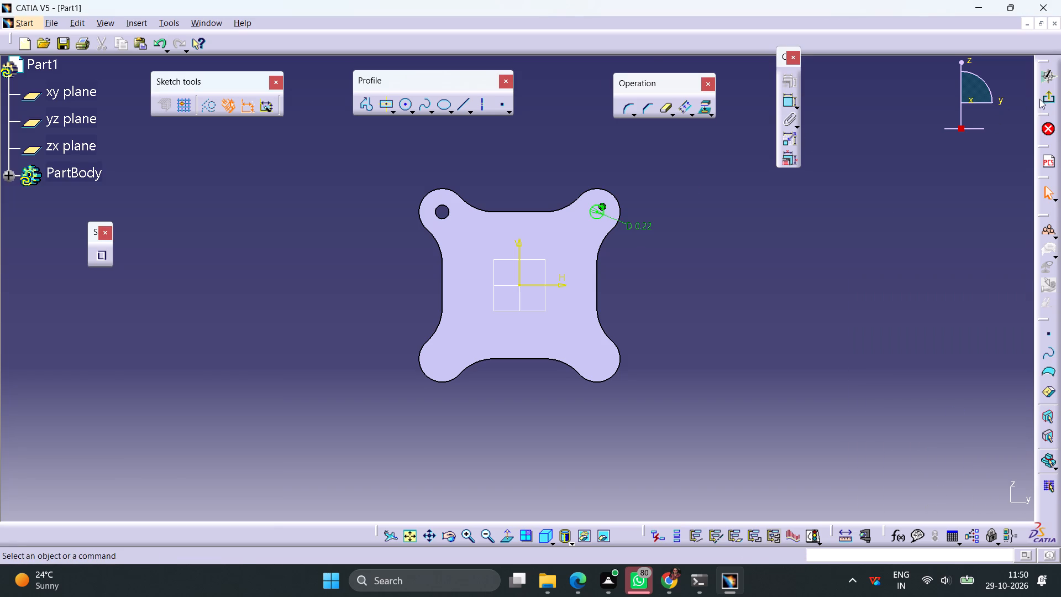
pyautogui.click(1043, 98)
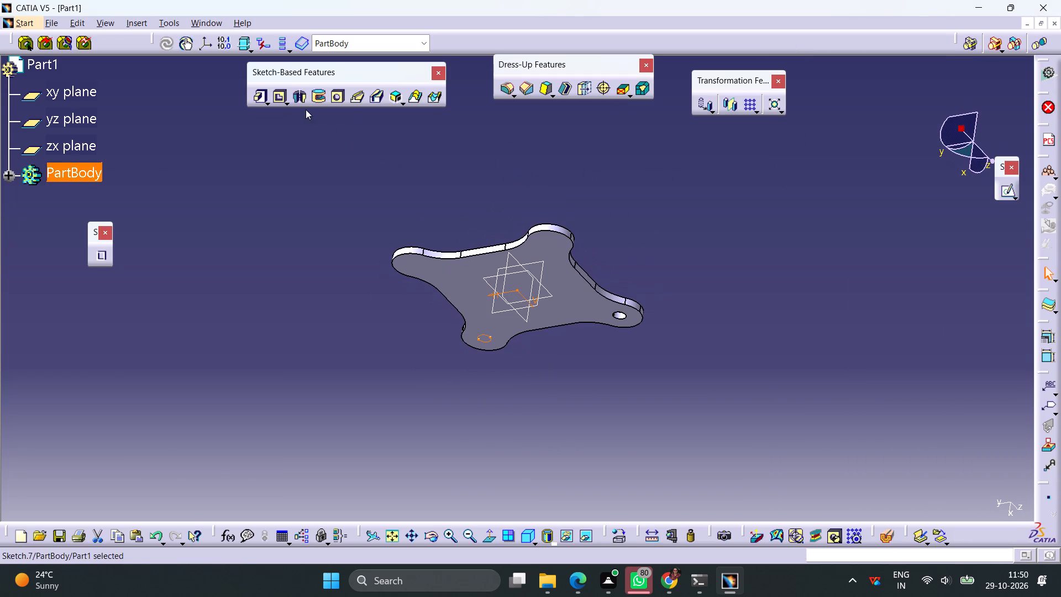
# Cut the upper-right pad's circle sketch as a pocket with its limit at Up to next.
pyautogui.click(279, 97)
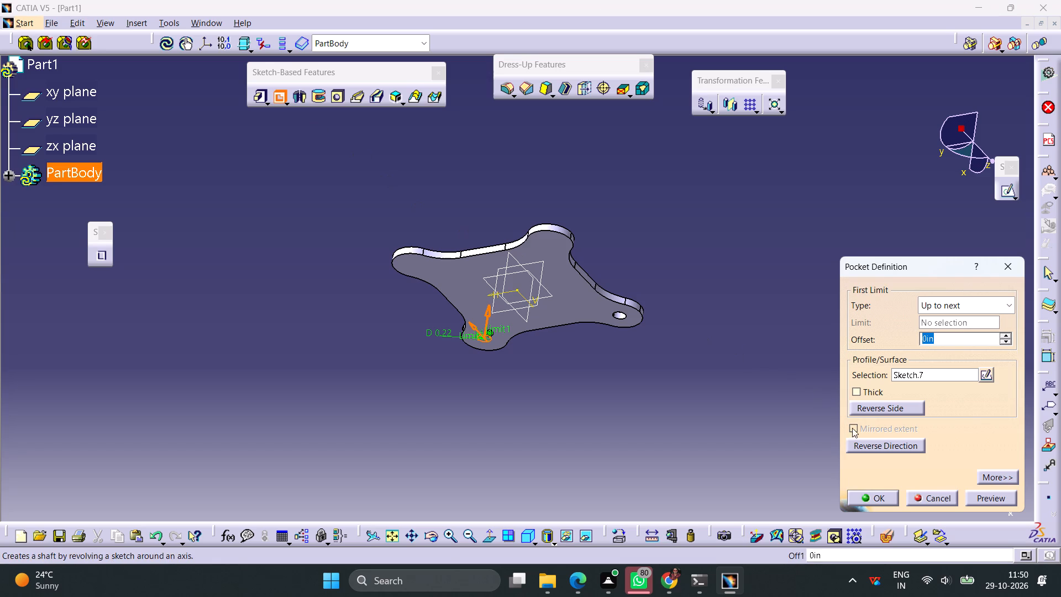
pyautogui.click(878, 501)
pyautogui.click(814, 396)
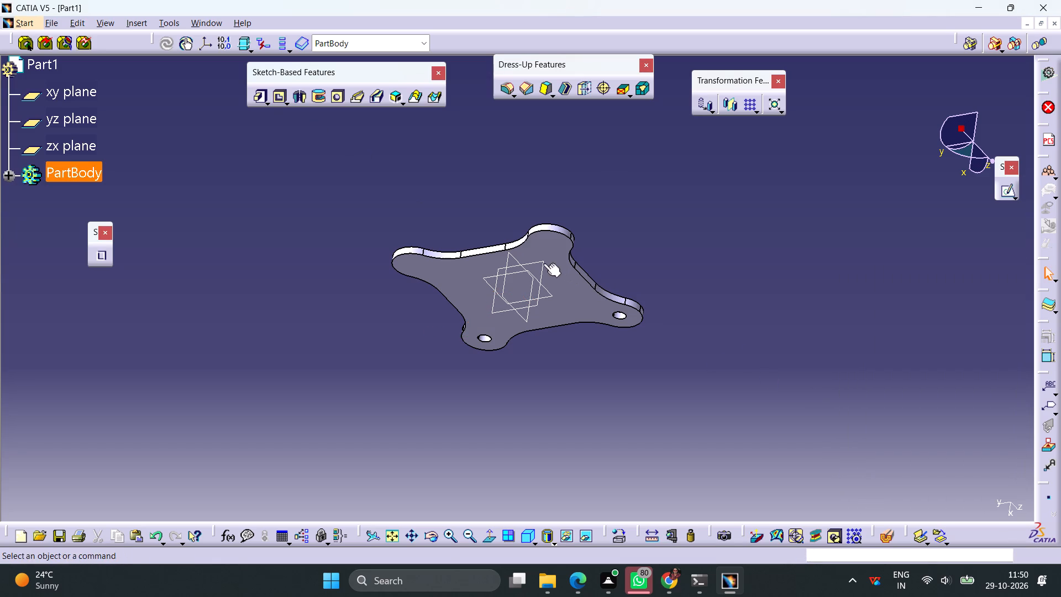
# On a new sketch on the plate's flat face, draw a circle outside the lower-right pad with a 0.220 in diameter.
pyautogui.click(553, 253)
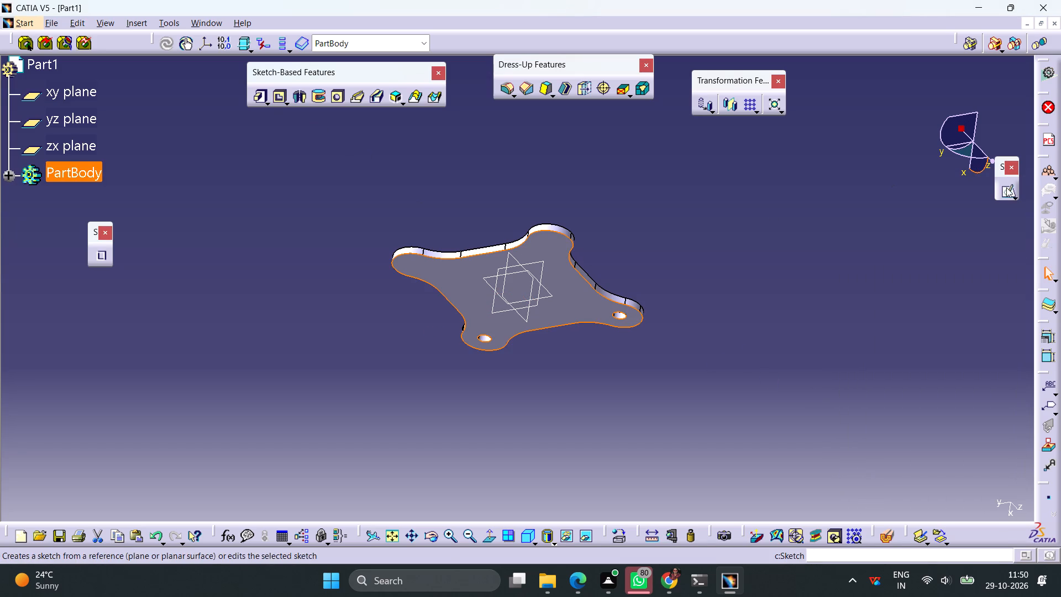
pyautogui.click(1006, 187)
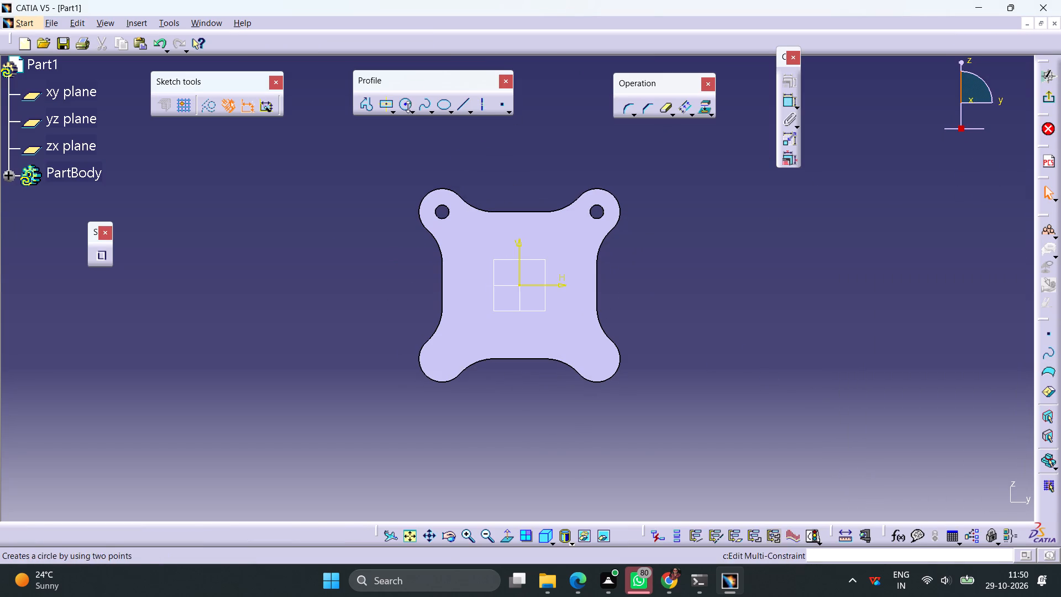
pyautogui.click(404, 107)
pyautogui.click(715, 318)
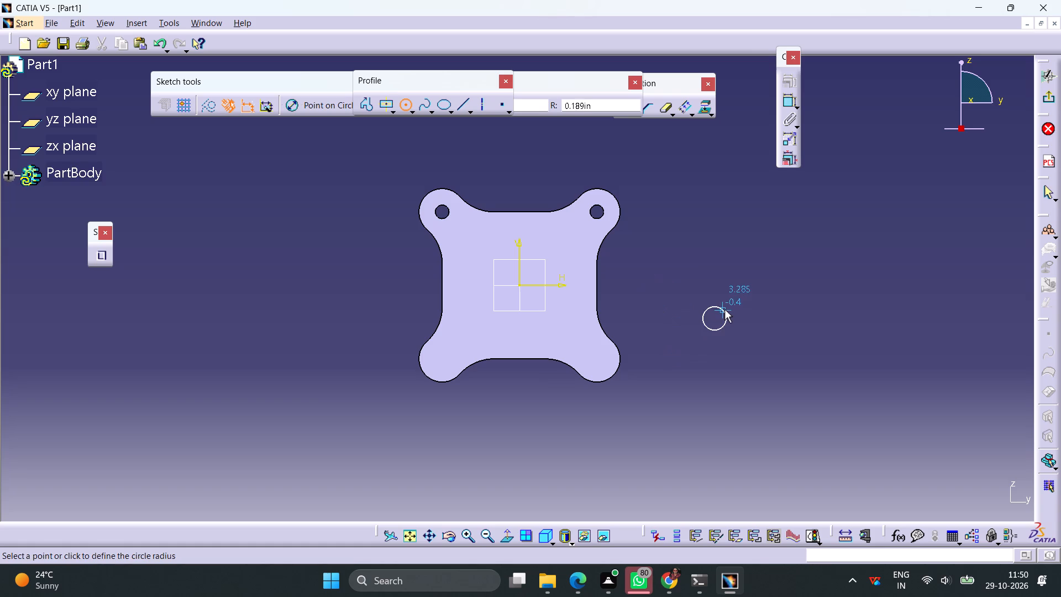
pyautogui.click(724, 310)
pyautogui.click(789, 102)
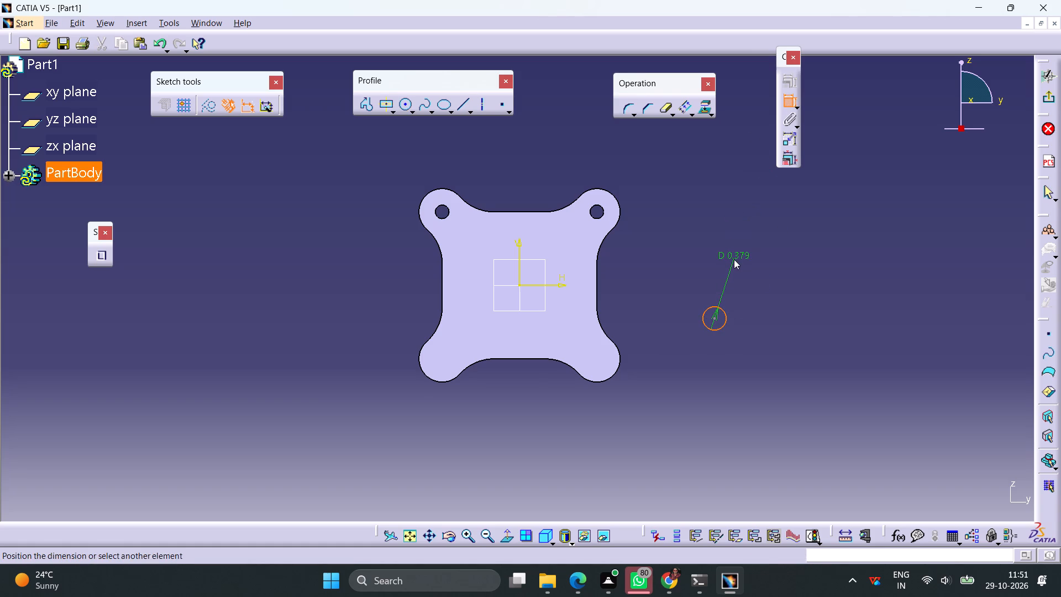
pyautogui.click(734, 259)
pyautogui.doubleClick(741, 255)
pyautogui.write('0.220')
pyautogui.press('Return')
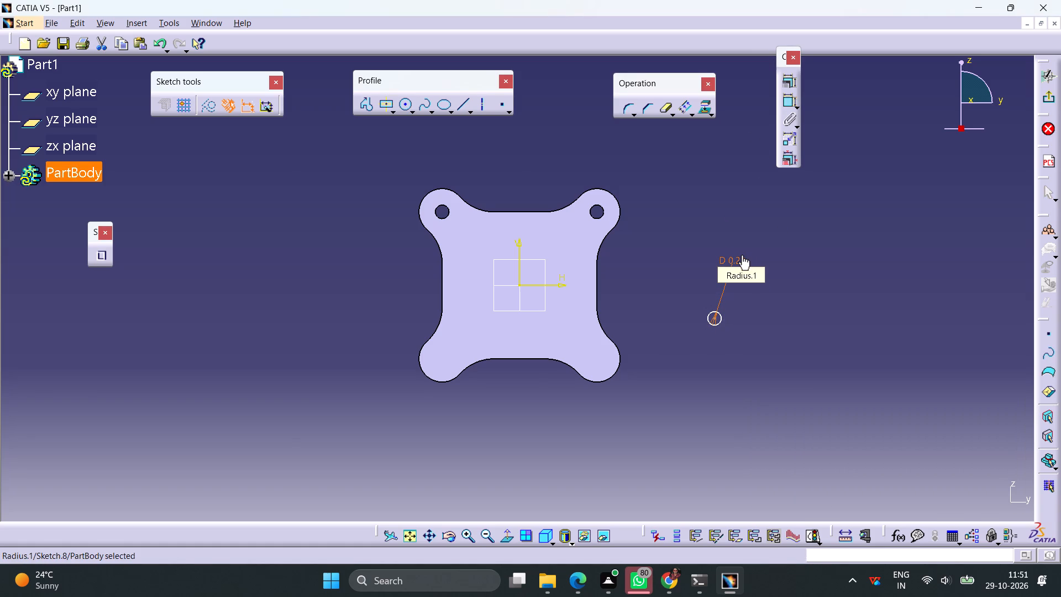
# Make the 0.22 in circle concentric with the lower-right pad's rounded edge and finish the sketch.
pyautogui.click(721, 322)
pyautogui.keyDown('ctrl'); pyautogui.click(615, 371); pyautogui.keyUp('ctrl')
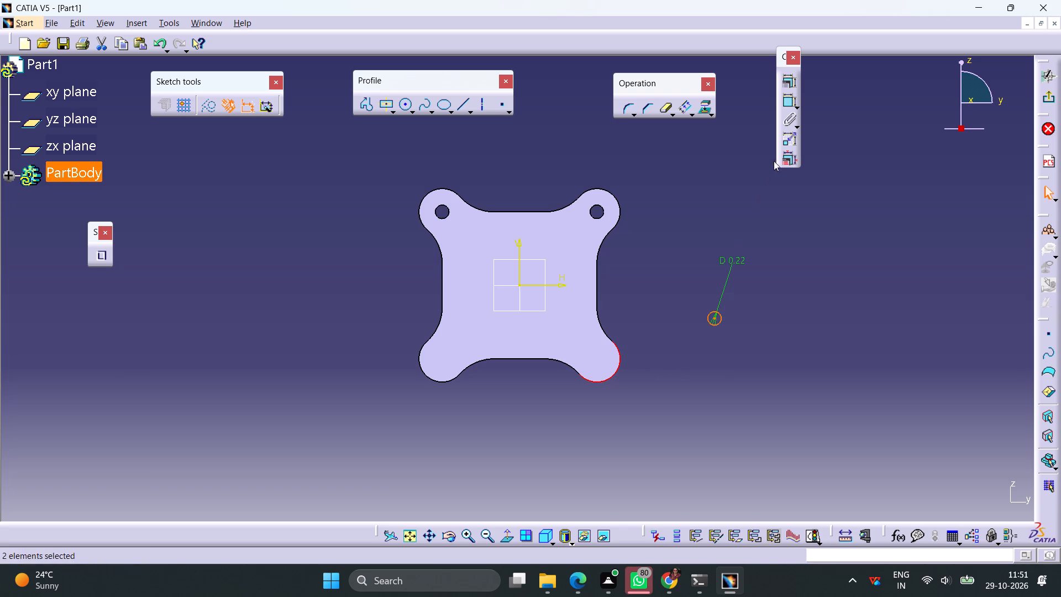
pyautogui.click(792, 85)
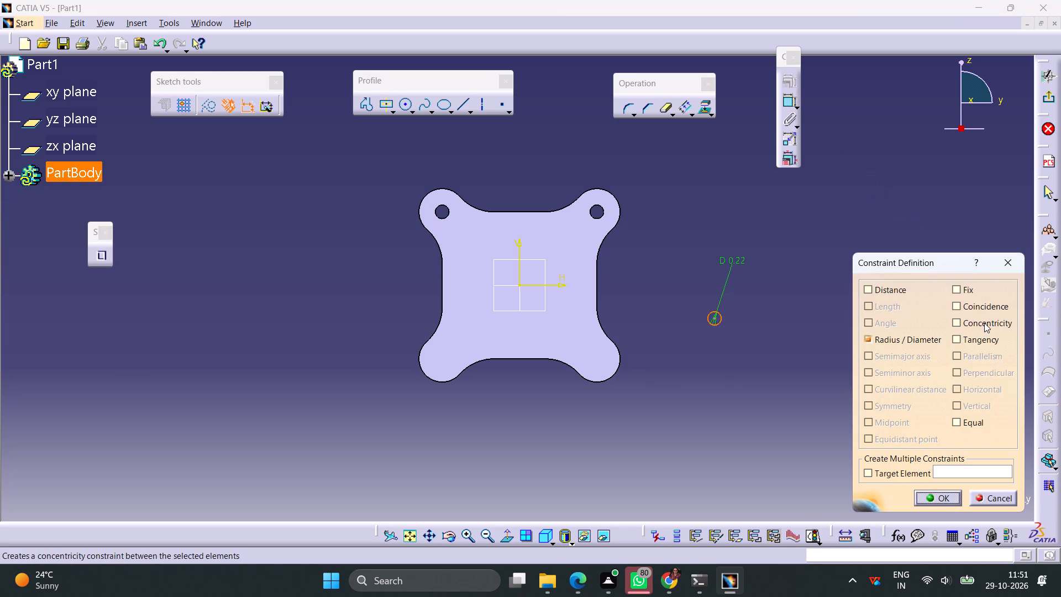
pyautogui.click(984, 323)
pyautogui.click(938, 497)
pyautogui.click(827, 368)
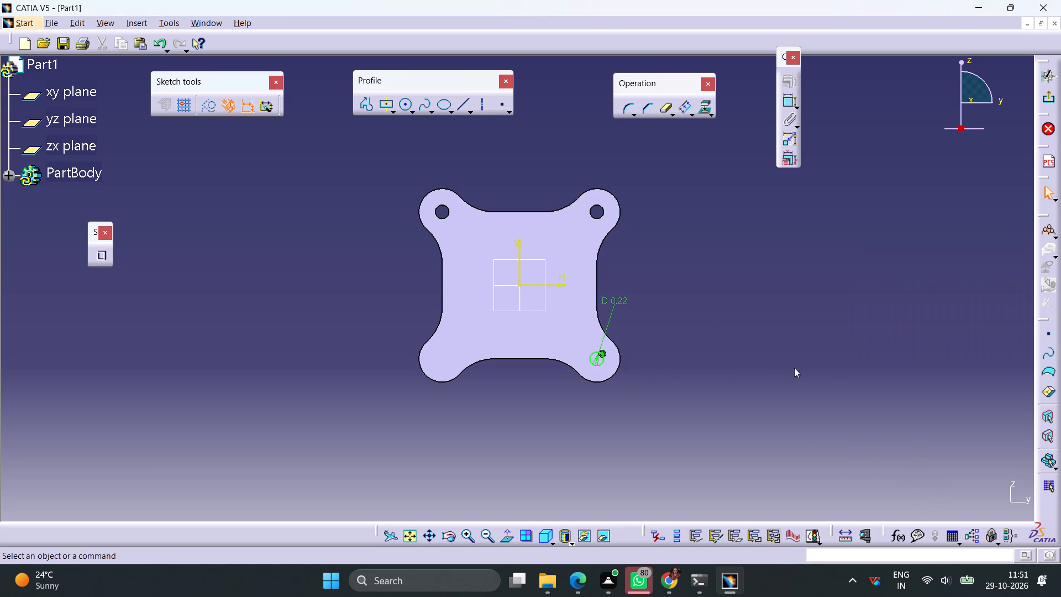
pyautogui.click(1047, 98)
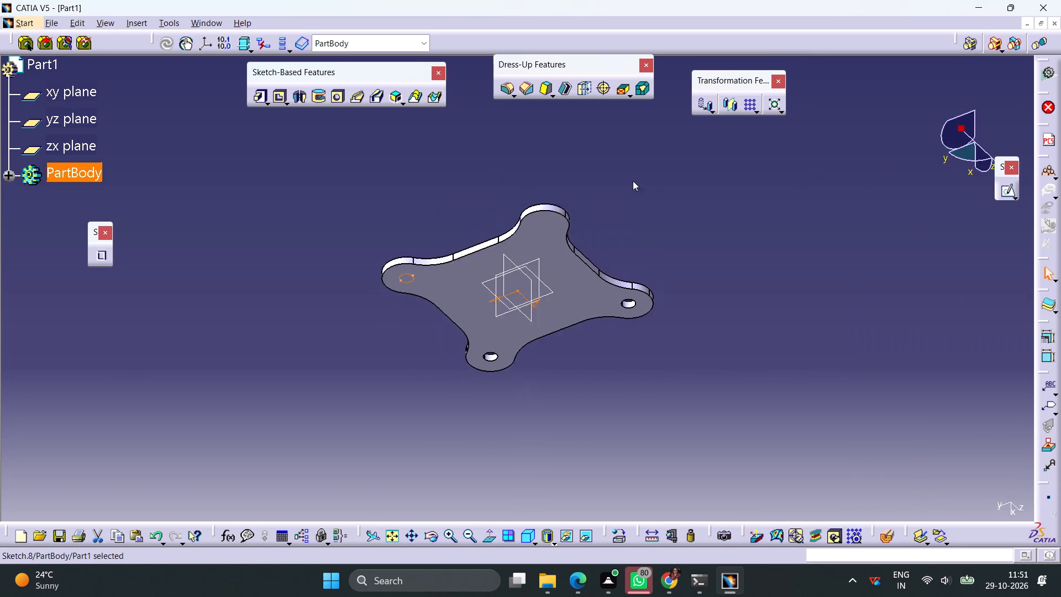
# Cut the lower-right pad's circle sketch as a pocket with its limit at Up to next.
pyautogui.click(281, 96)
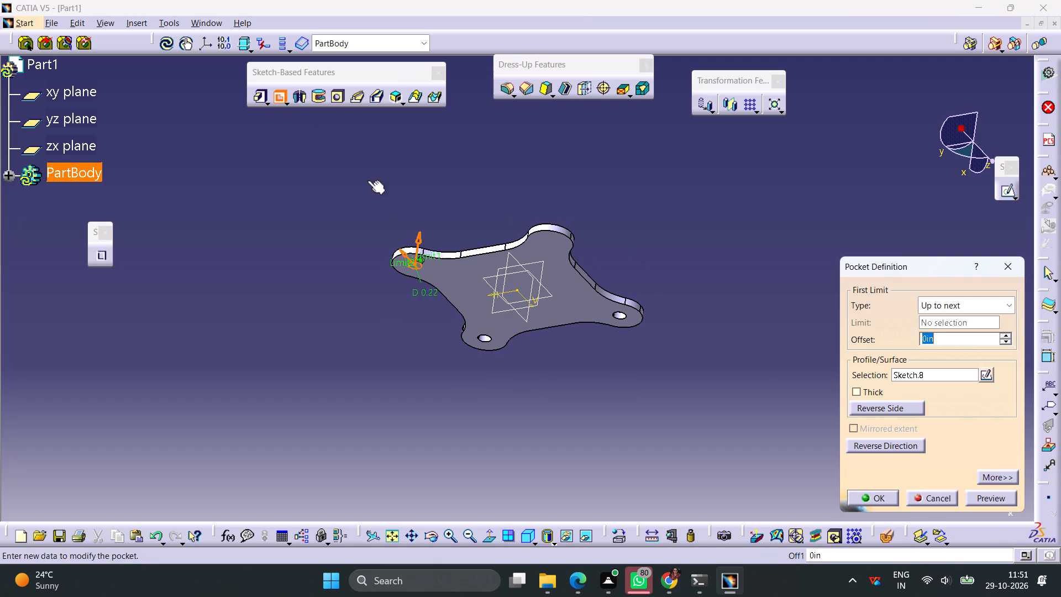
pyautogui.click(887, 501)
pyautogui.click(815, 392)
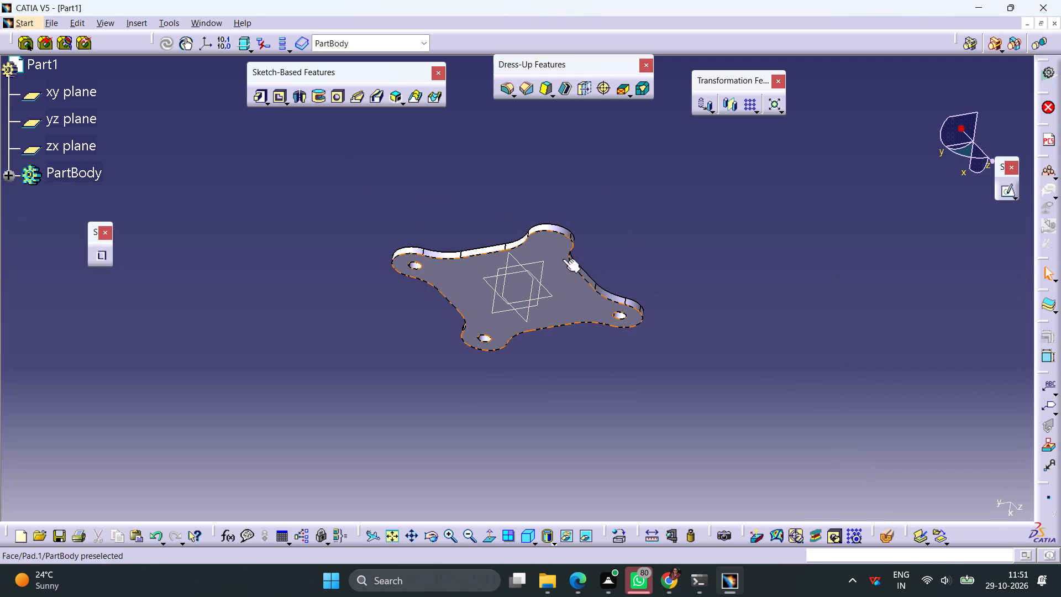
# On a new sketch on the plate's flat face, draw a circle outside the plate's left side with a 0.220 in diameter.
pyautogui.click(554, 255)
pyautogui.click(1000, 186)
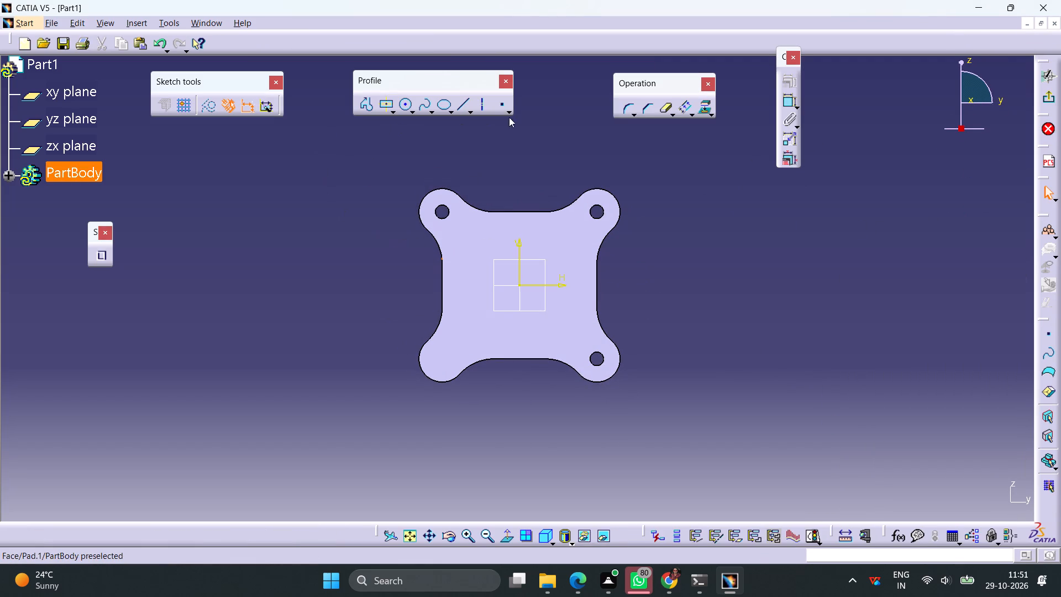
pyautogui.click(401, 104)
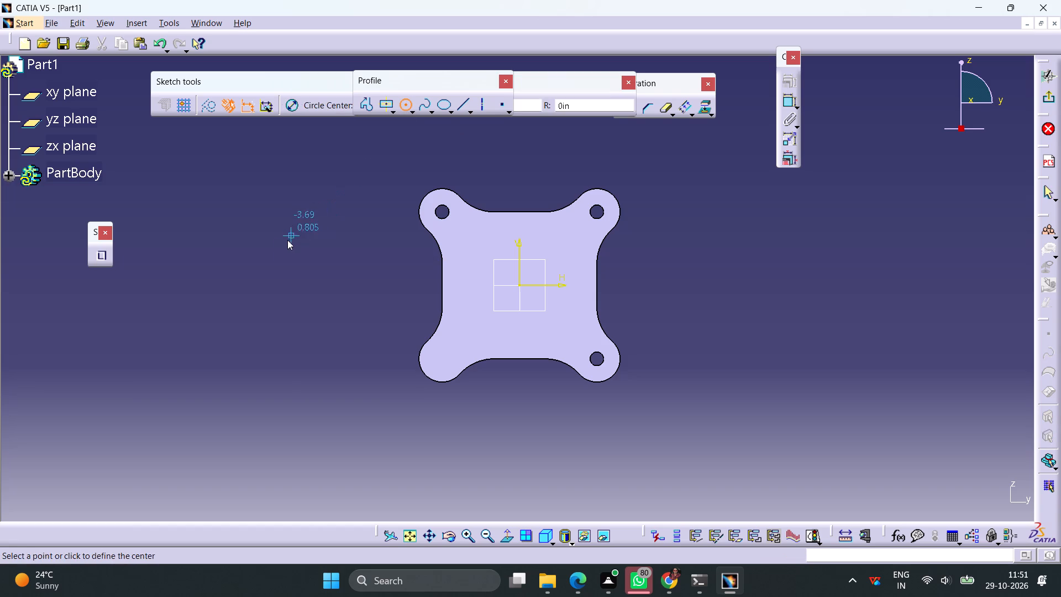
pyautogui.click(275, 279)
pyautogui.click(291, 273)
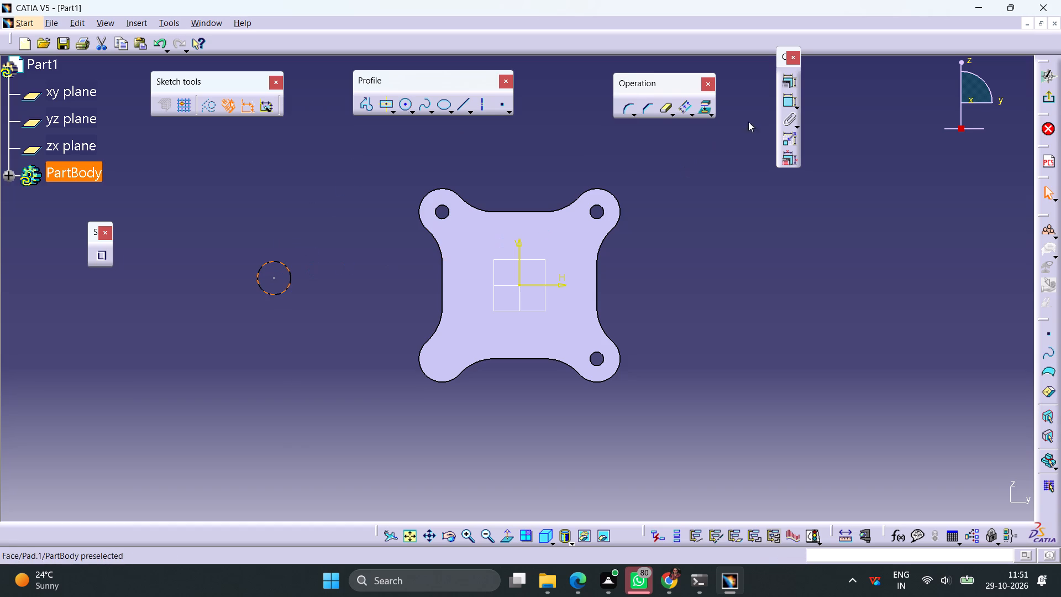
pyautogui.click(789, 102)
pyautogui.click(340, 228)
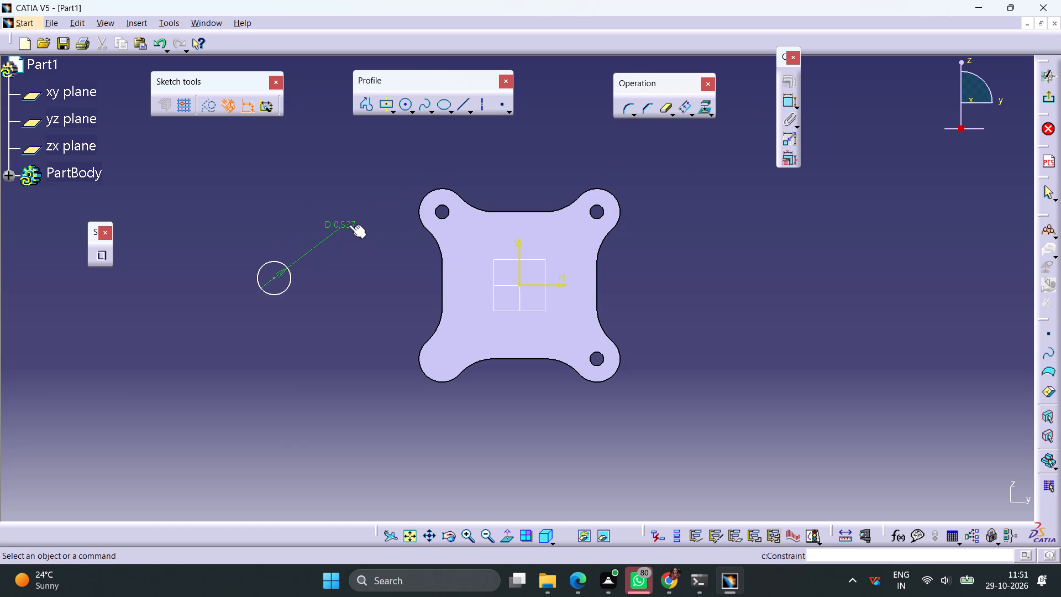
pyautogui.doubleClick(349, 224)
pyautogui.write('0.220')
pyautogui.press('Return')
pyautogui.click(314, 319)
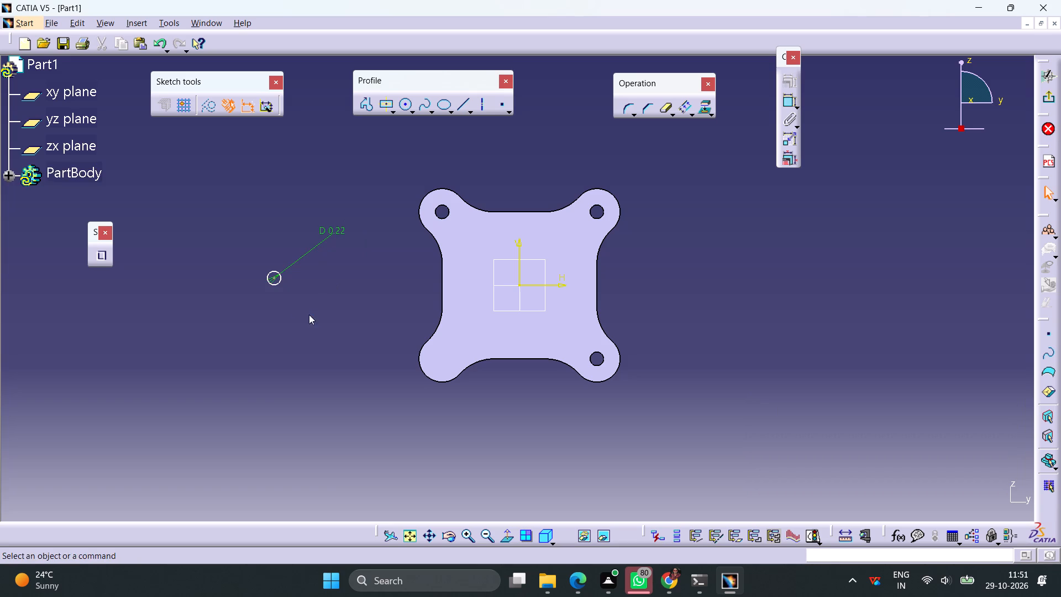
# Make the 0.22 in circle concentric with the lower-left pad's rounded edge and finish the sketch.
pyautogui.click(272, 285)
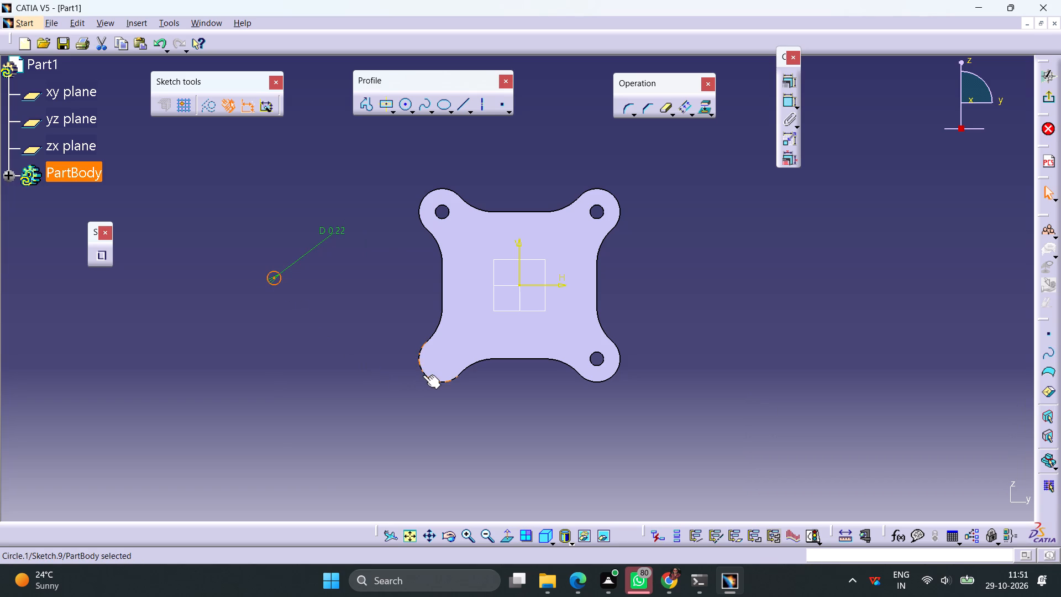
pyautogui.keyDown('ctrl'); pyautogui.click(423, 375); pyautogui.keyUp('ctrl')
pyautogui.click(787, 77)
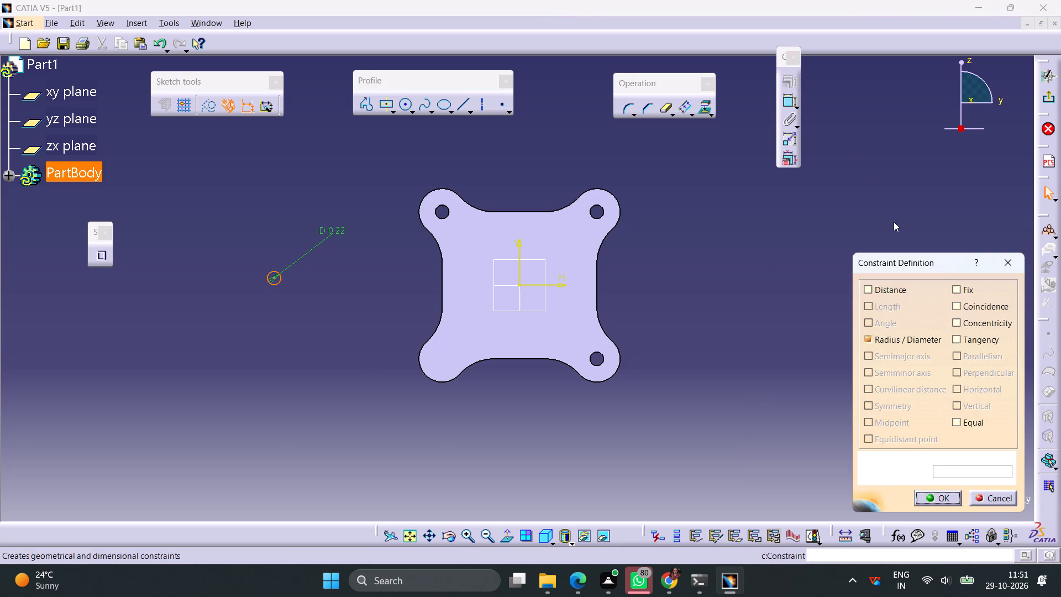
pyautogui.click(974, 322)
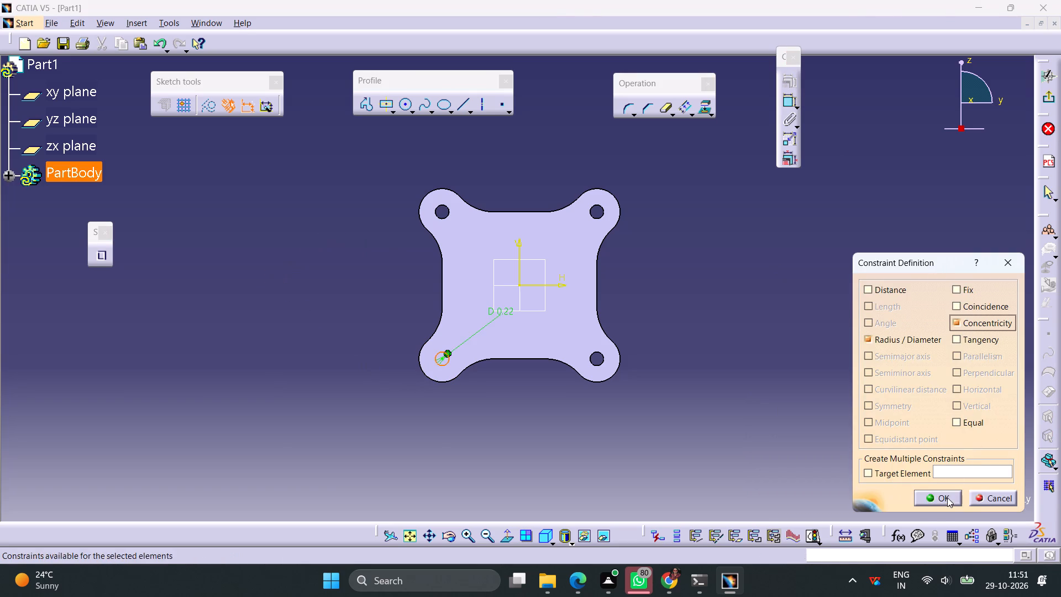
pyautogui.click(947, 498)
pyautogui.click(1045, 97)
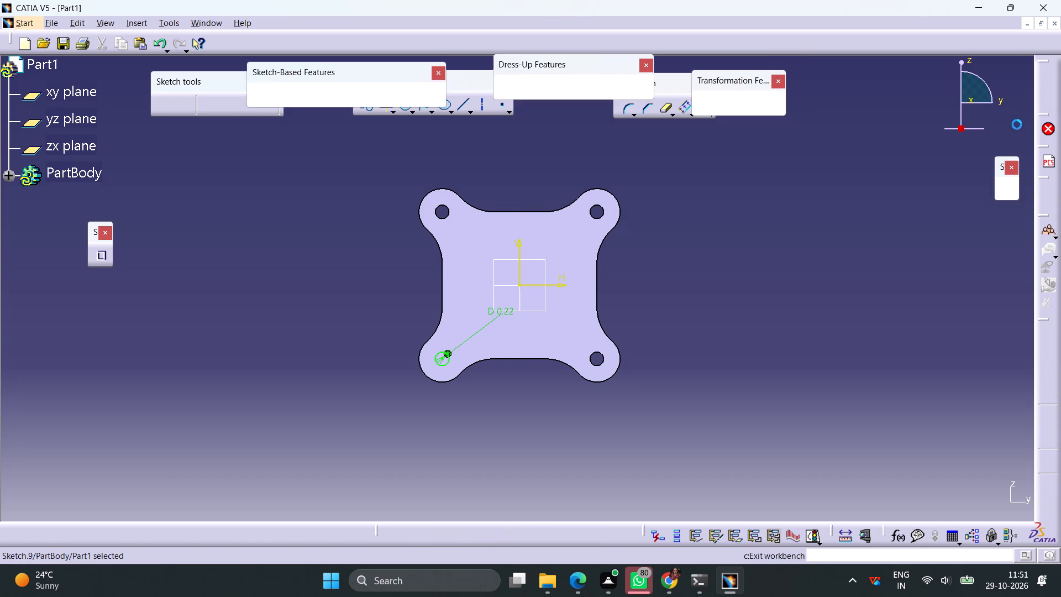
# Cut the lower-left pad's circle sketch as a pocket through the plate.
pyautogui.click(277, 98)
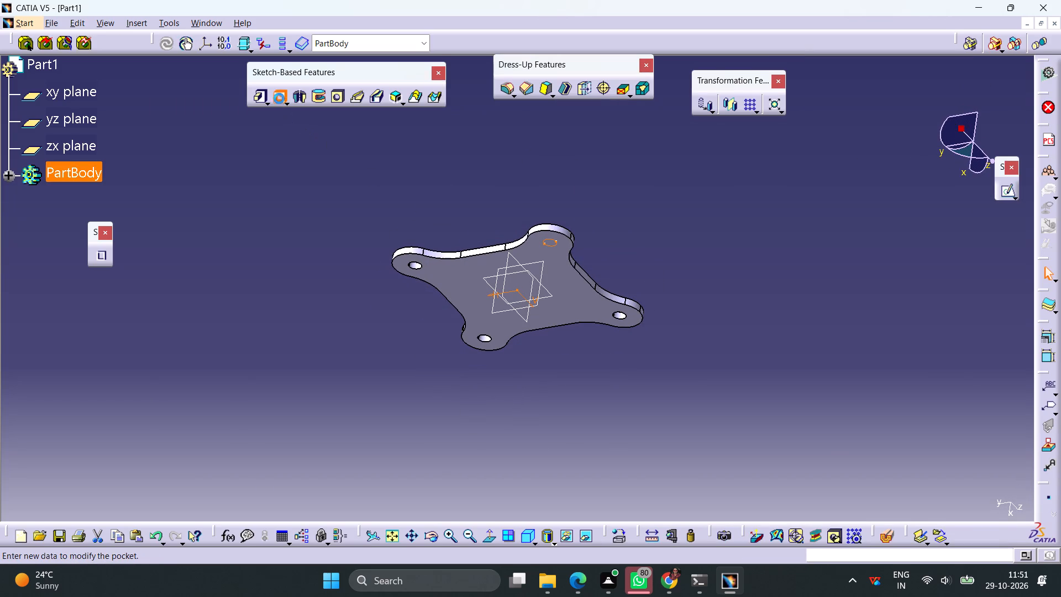
pyautogui.click(875, 502)
pyautogui.click(794, 332)
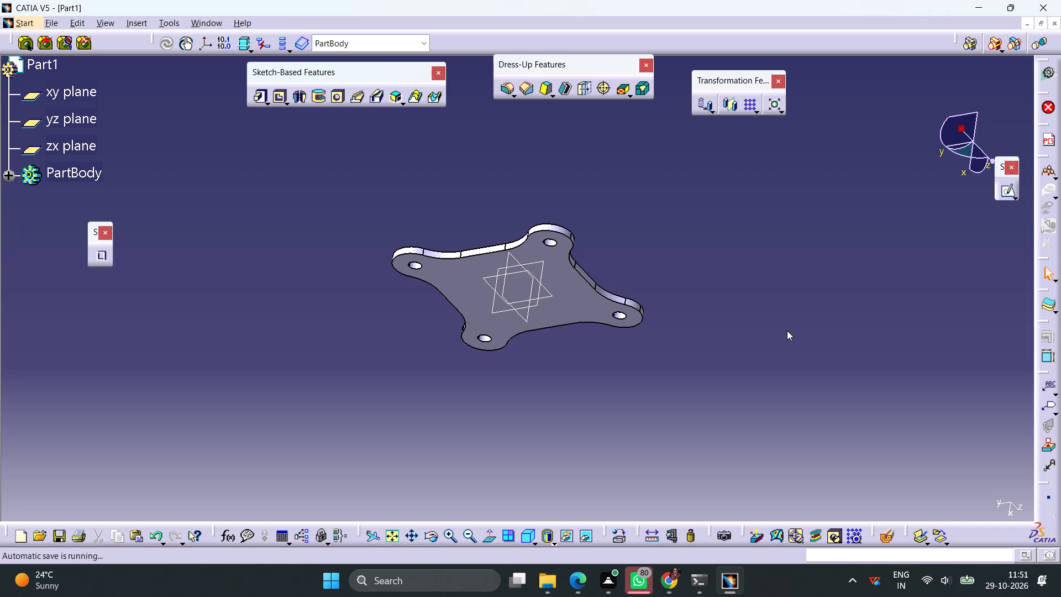
# On a new sketch on the plate's flat face, draw a vertical line about 1.47 in long, symmetric about the horizontal axis, near the left edge.
pyautogui.click(585, 305)
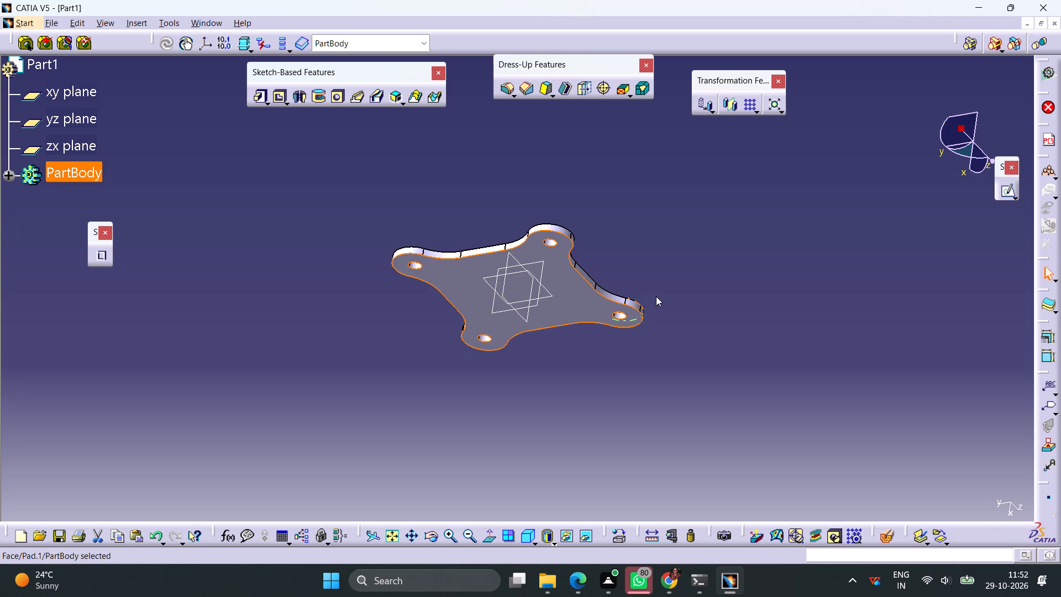
pyautogui.click(1008, 193)
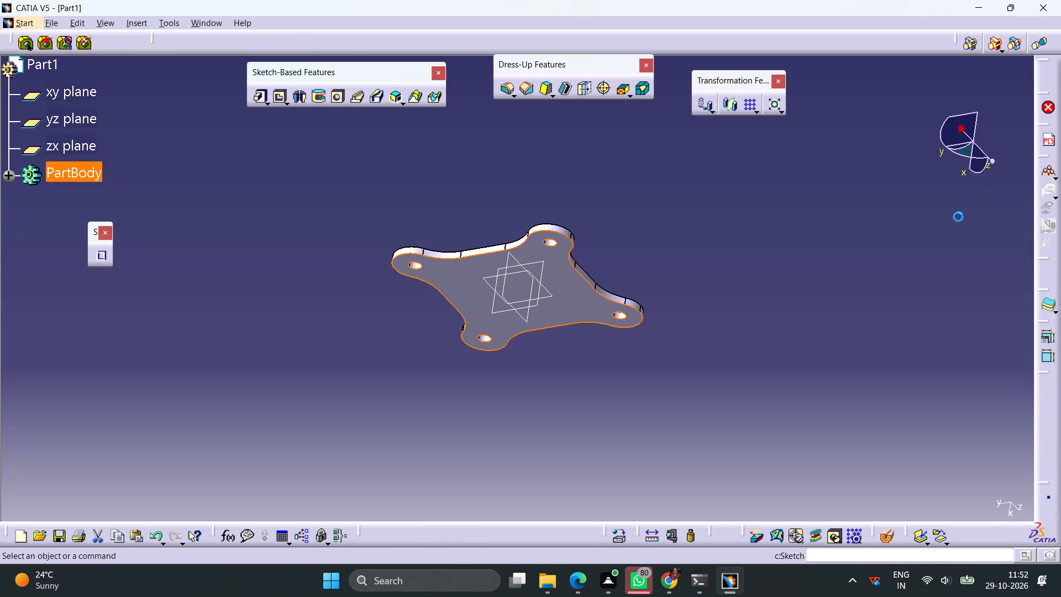
pyautogui.click(460, 107)
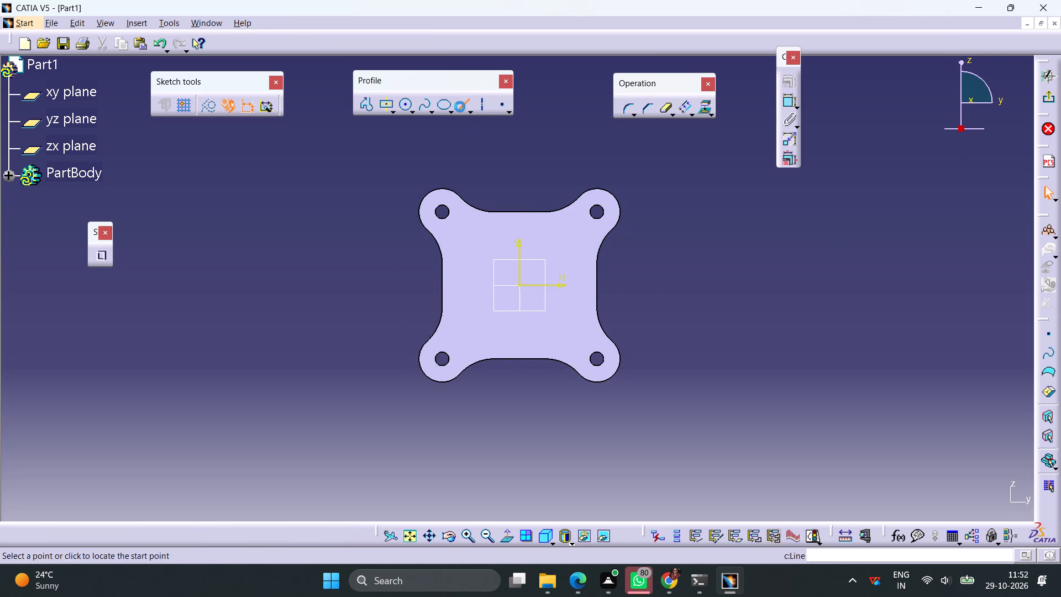
pyautogui.click(476, 283)
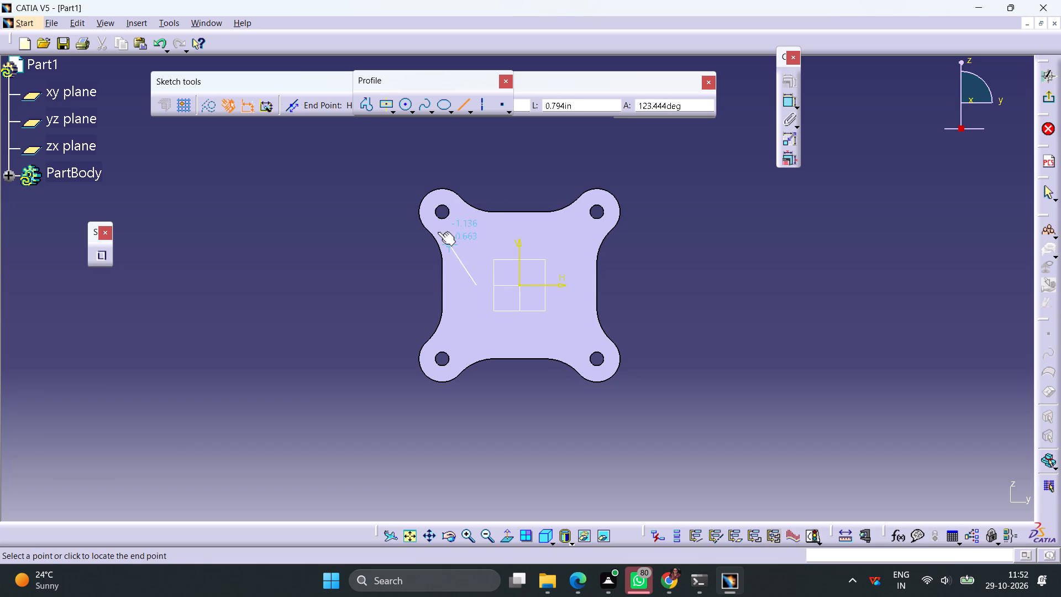
pyautogui.click(291, 106)
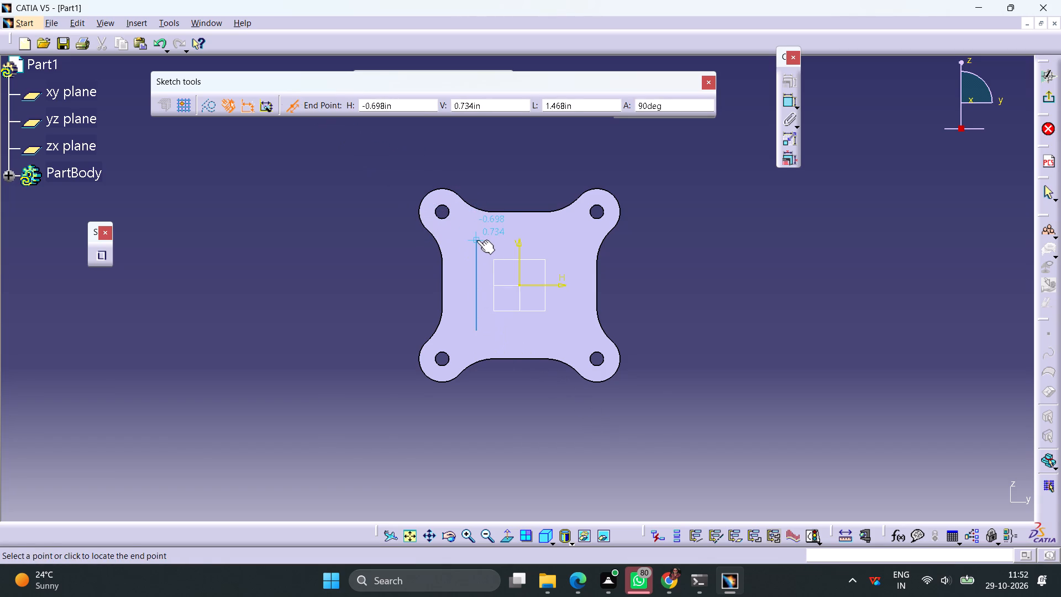
pyautogui.click(477, 240)
# Dimension the vertical line's length and set it to 0.5 in.
pyautogui.click(787, 102)
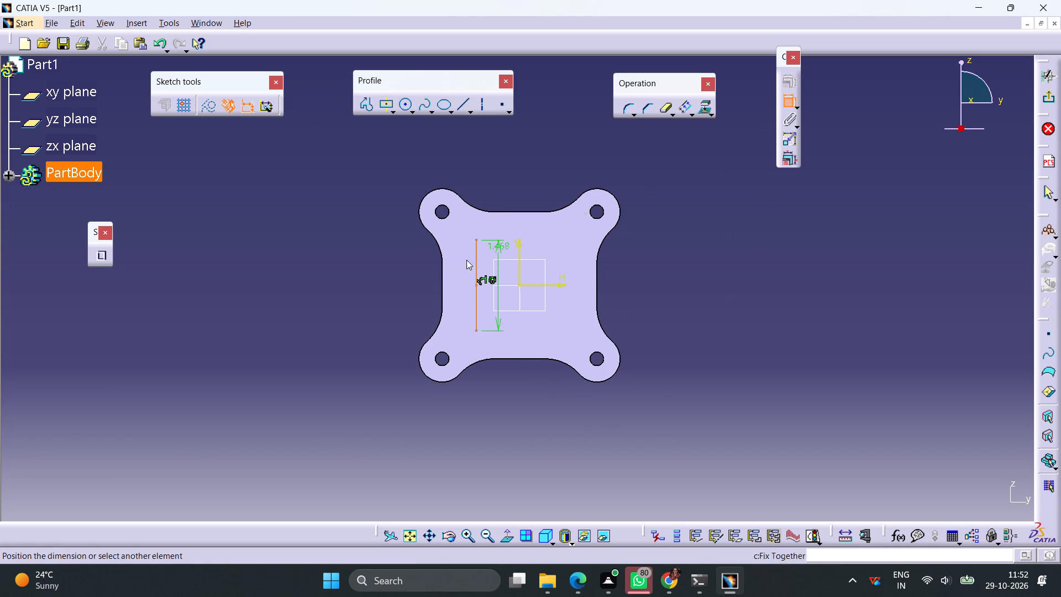
pyautogui.click(393, 287)
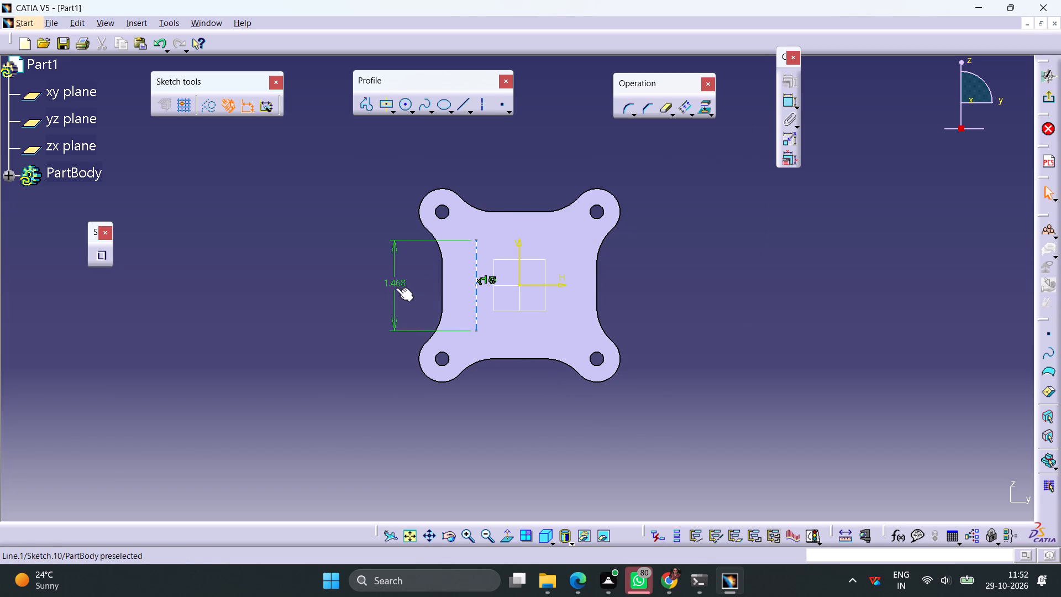
pyautogui.doubleClick(396, 286)
pyautogui.write('0.5')
pyautogui.press('Return')
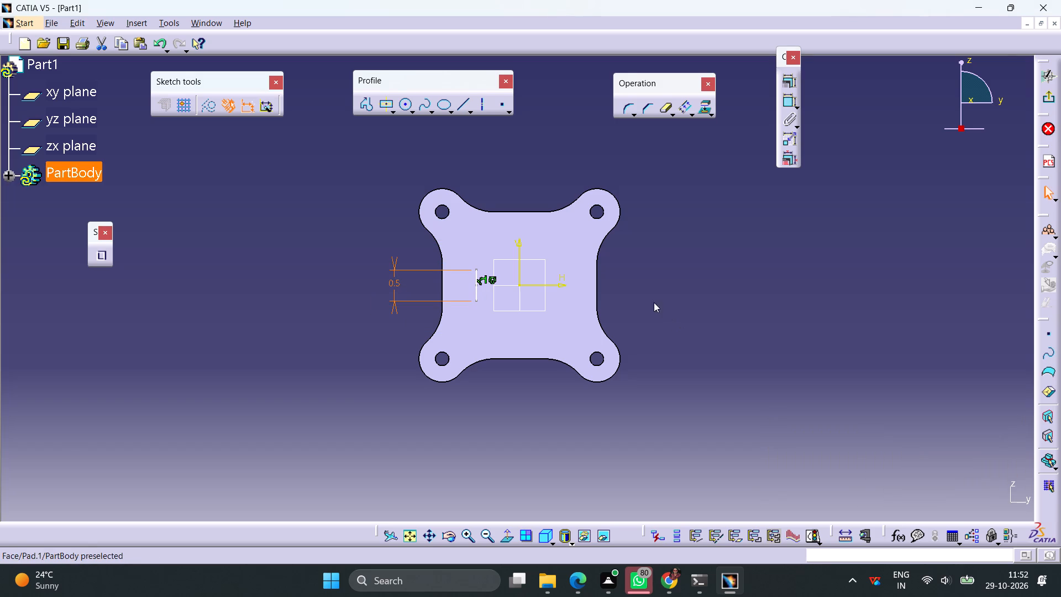
pyautogui.click(702, 261)
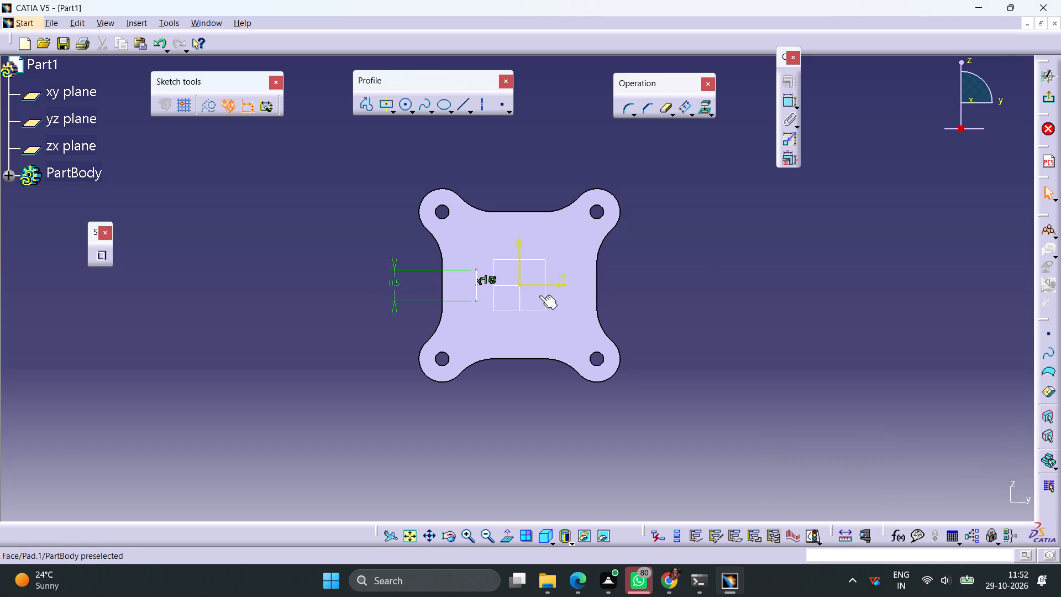
# Dimension the vertical line's distance from the plate's left edge and set it to 0.41 in.
pyautogui.click(475, 291)
pyautogui.click(790, 101)
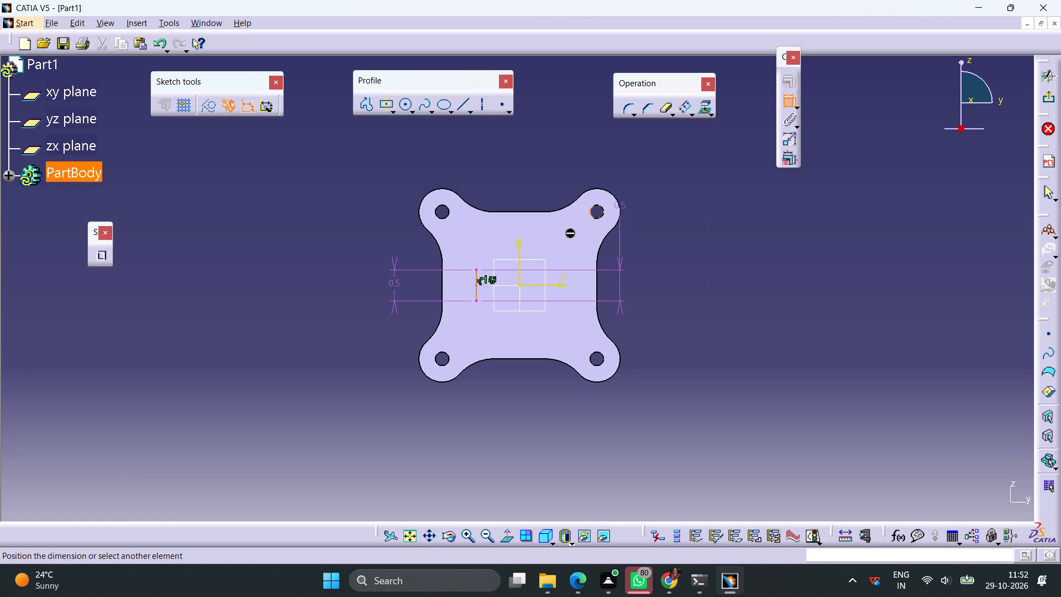
pyautogui.click(443, 281)
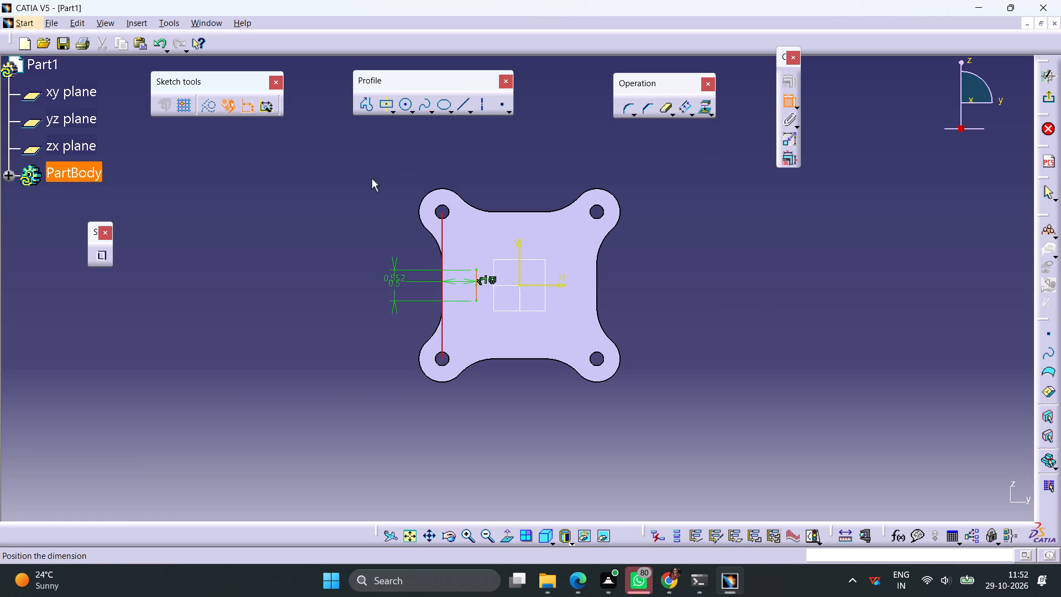
pyautogui.click(303, 229)
pyautogui.doubleClick(304, 277)
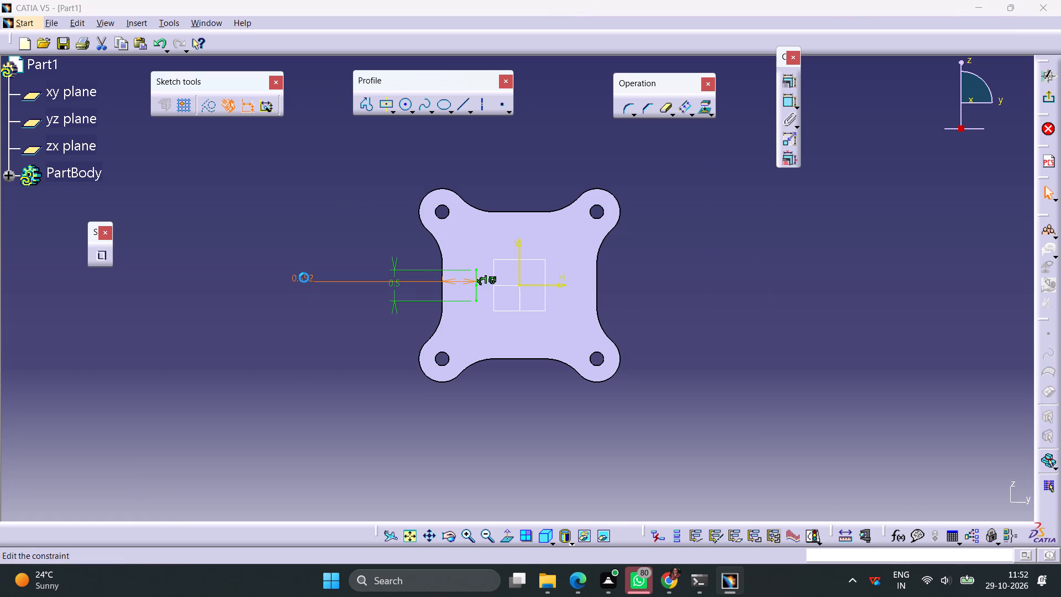
pyautogui.write('0.41')
pyautogui.press('Return')
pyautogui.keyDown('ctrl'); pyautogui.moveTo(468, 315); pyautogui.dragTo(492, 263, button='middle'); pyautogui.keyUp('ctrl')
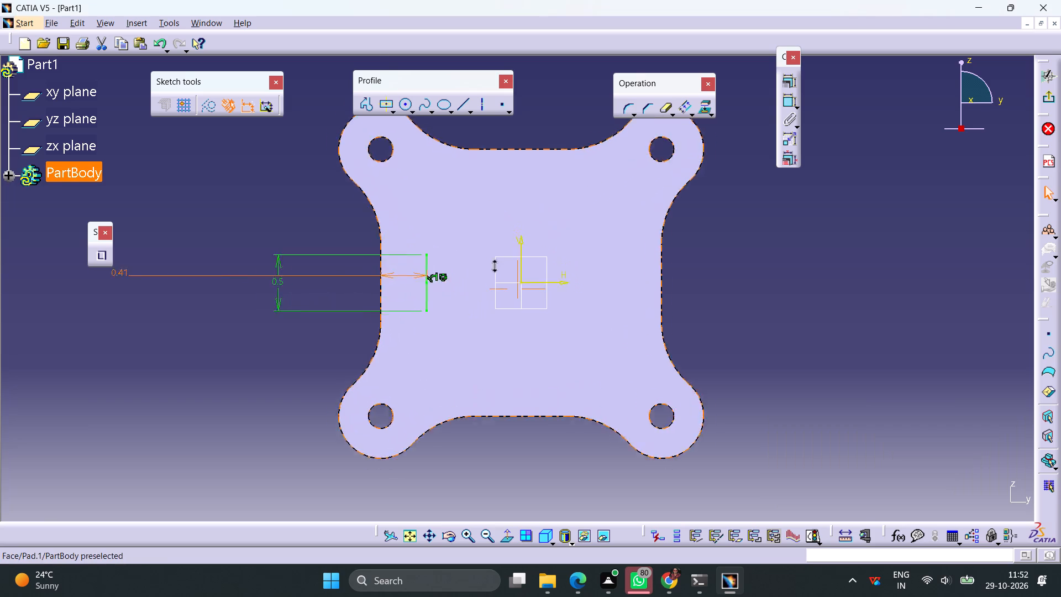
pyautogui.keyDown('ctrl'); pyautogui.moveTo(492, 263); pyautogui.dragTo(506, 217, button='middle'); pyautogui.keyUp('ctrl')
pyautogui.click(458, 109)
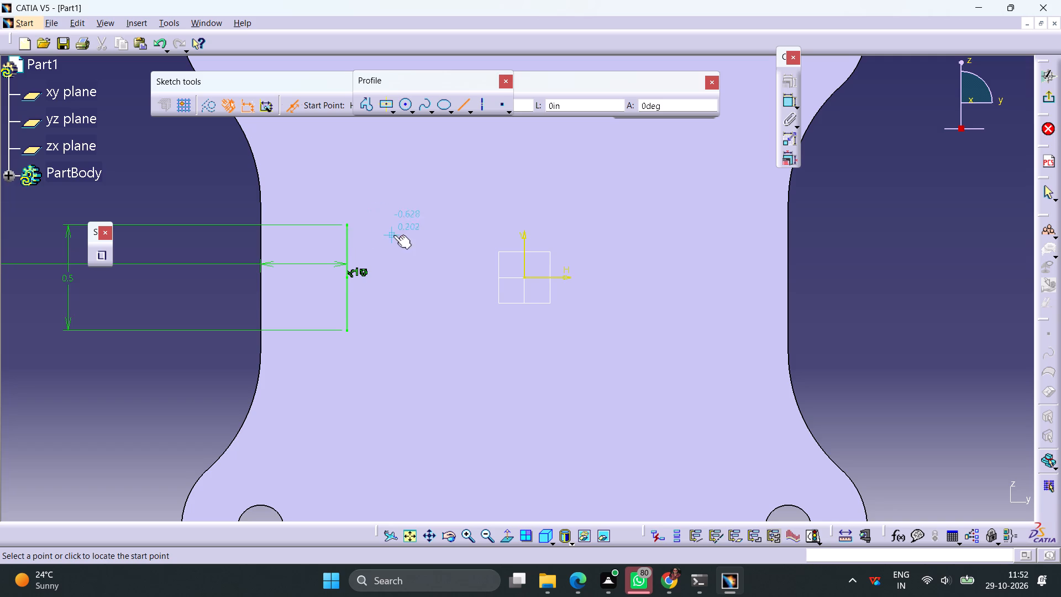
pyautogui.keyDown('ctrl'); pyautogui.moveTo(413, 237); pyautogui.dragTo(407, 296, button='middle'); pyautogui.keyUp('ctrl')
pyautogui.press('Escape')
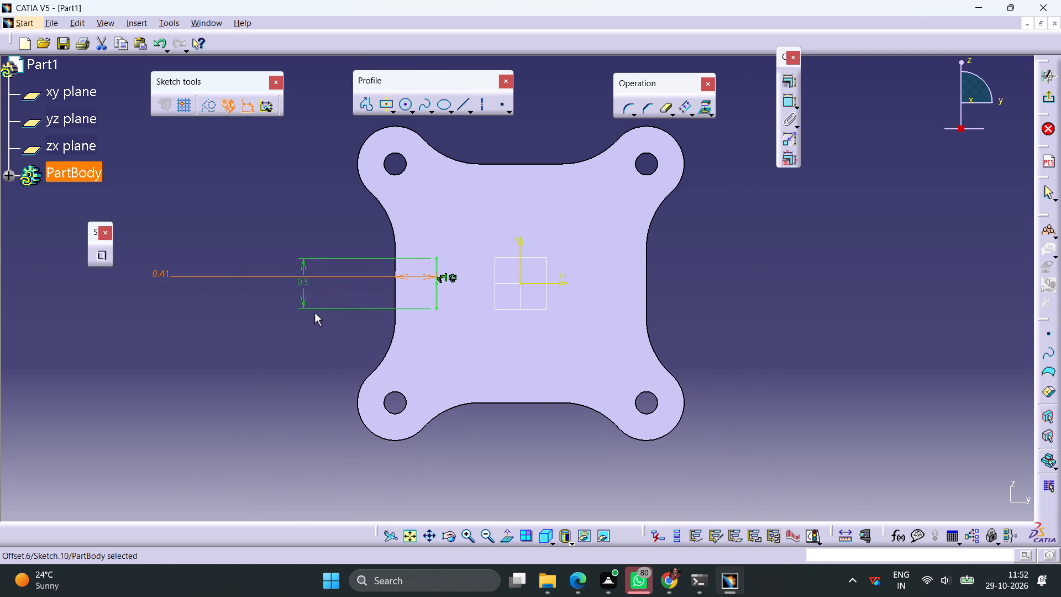
# Change the vertical line's length to 0.5+0.13+0.13 in.
pyautogui.doubleClick(301, 287)
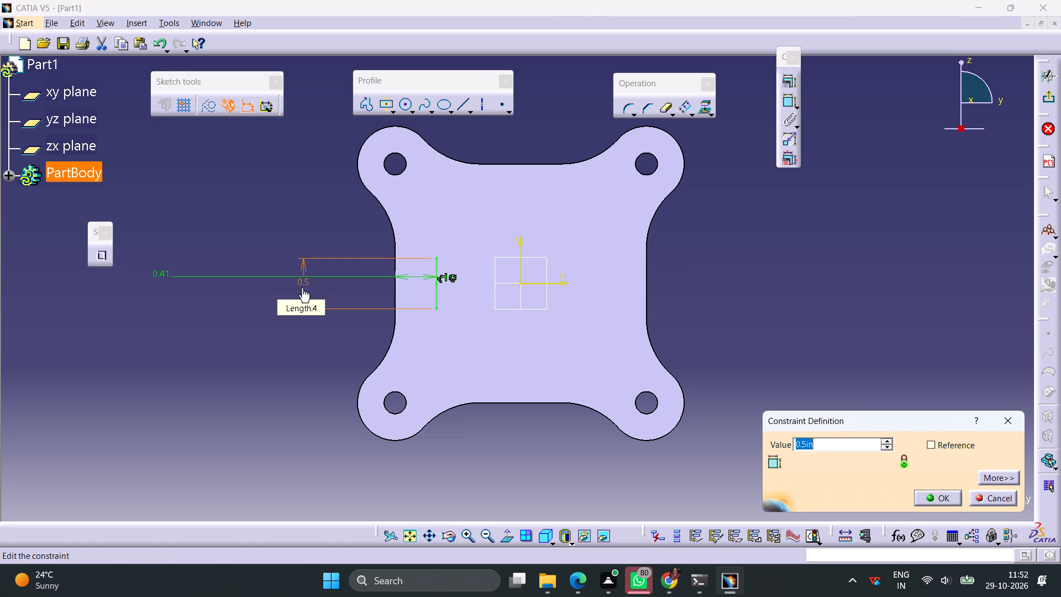
pyautogui.write('0.5+0.13+0.13')
pyautogui.press('Return')
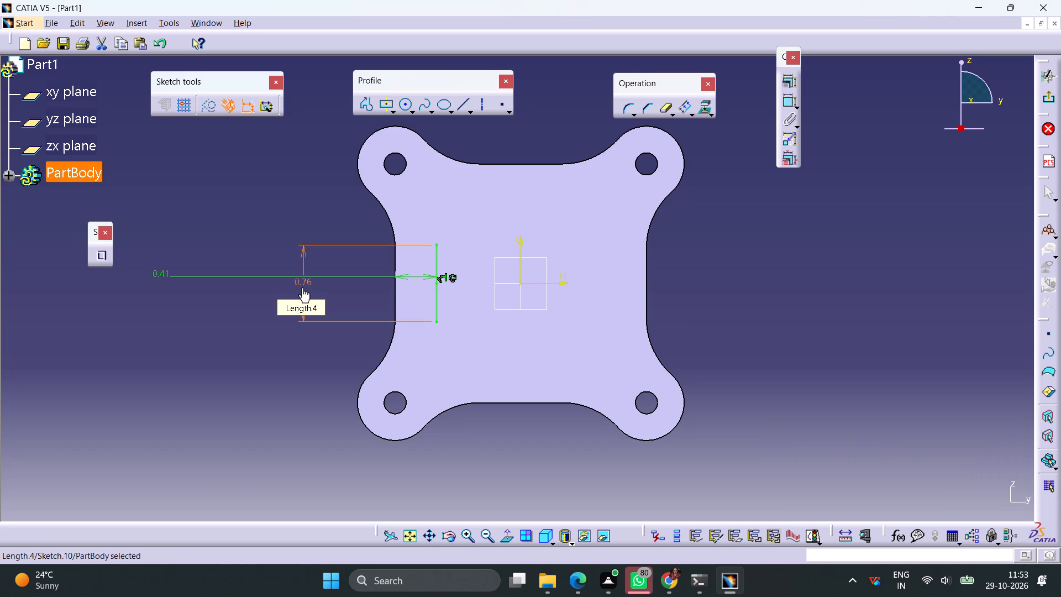
# Draw a slanted line about 0.67 in long from the vertical line's upper end down to the horizontal axis.
pyautogui.click(460, 108)
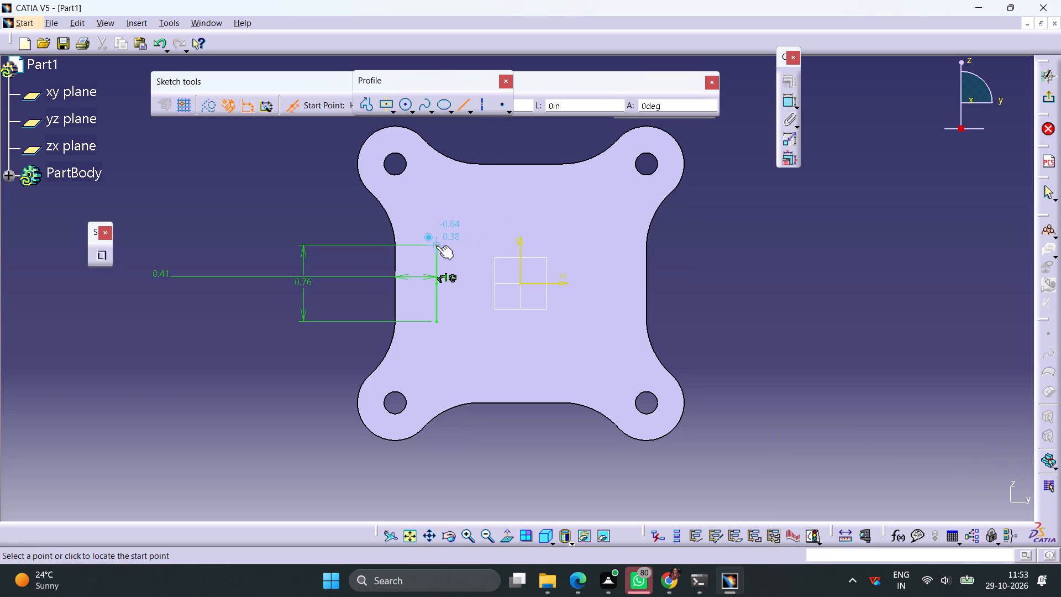
pyautogui.click(435, 244)
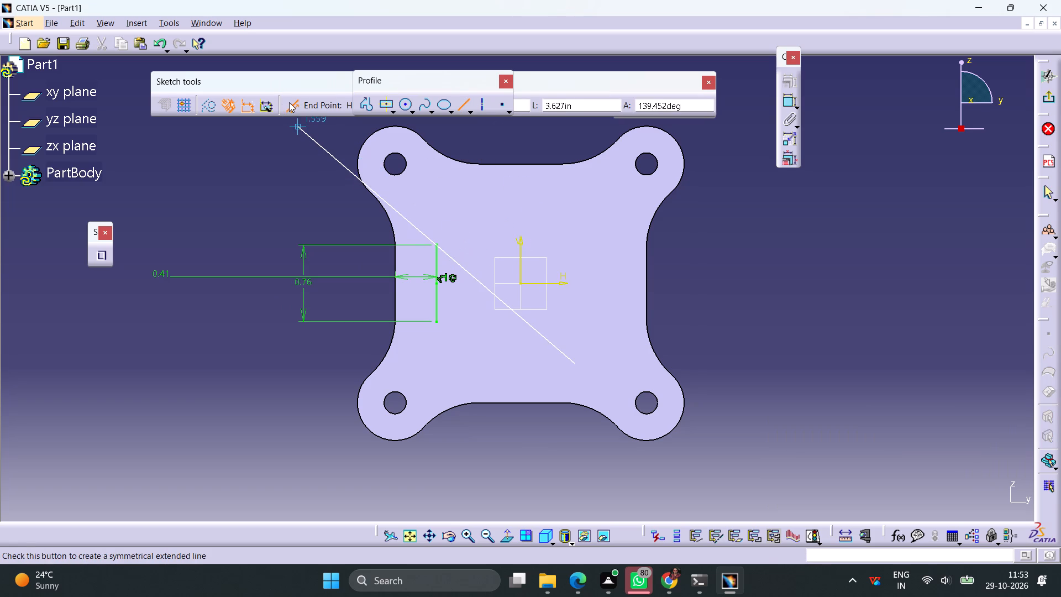
pyautogui.click(289, 102)
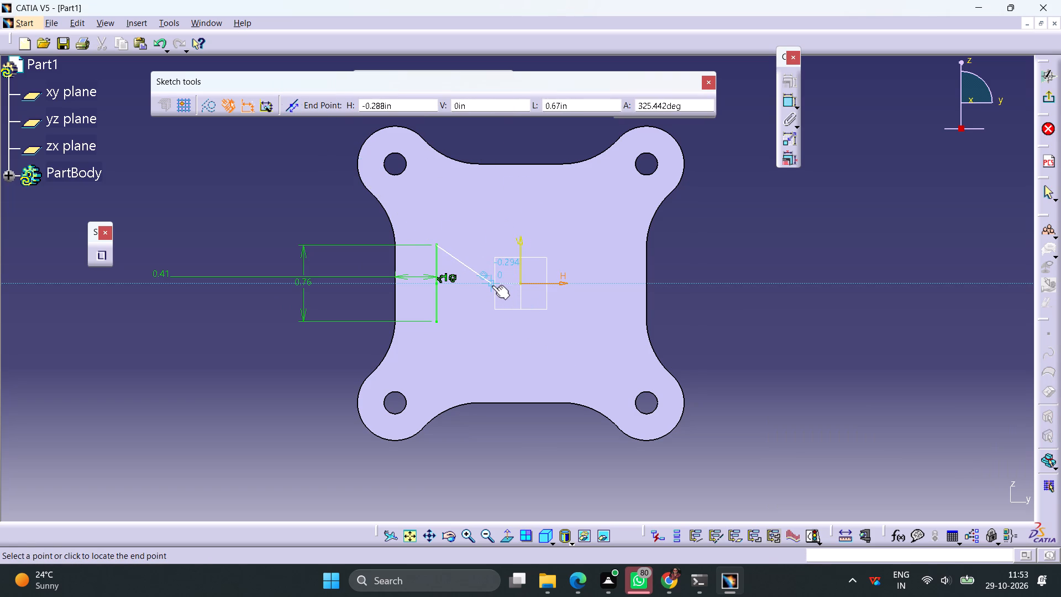
pyautogui.click(492, 285)
# Dimension the slanted line's length and set it to 0.76 in.
pyautogui.click(788, 103)
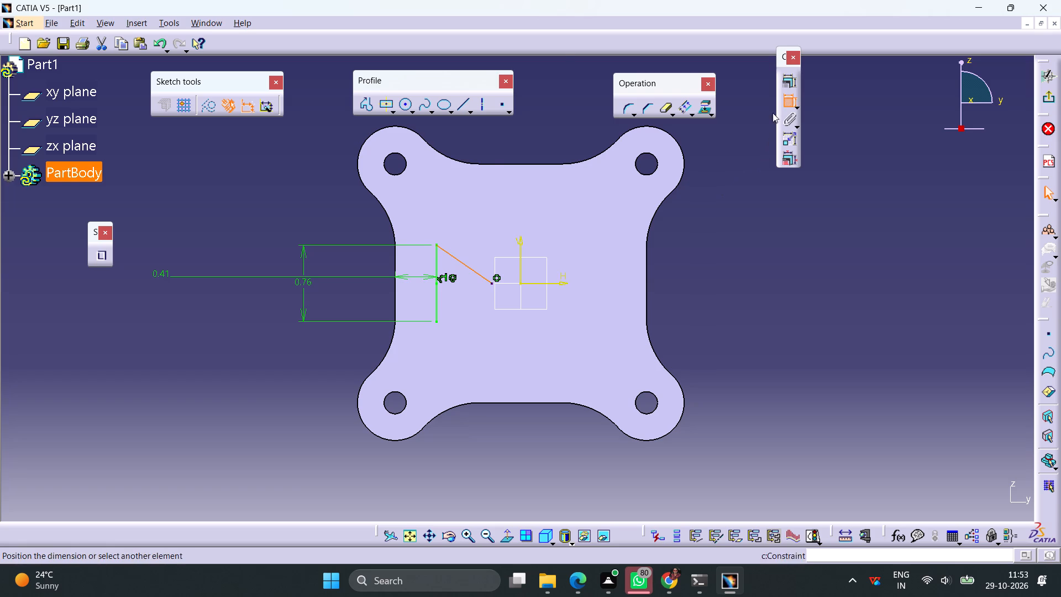
pyautogui.click(500, 217)
pyautogui.doubleClick(505, 214)
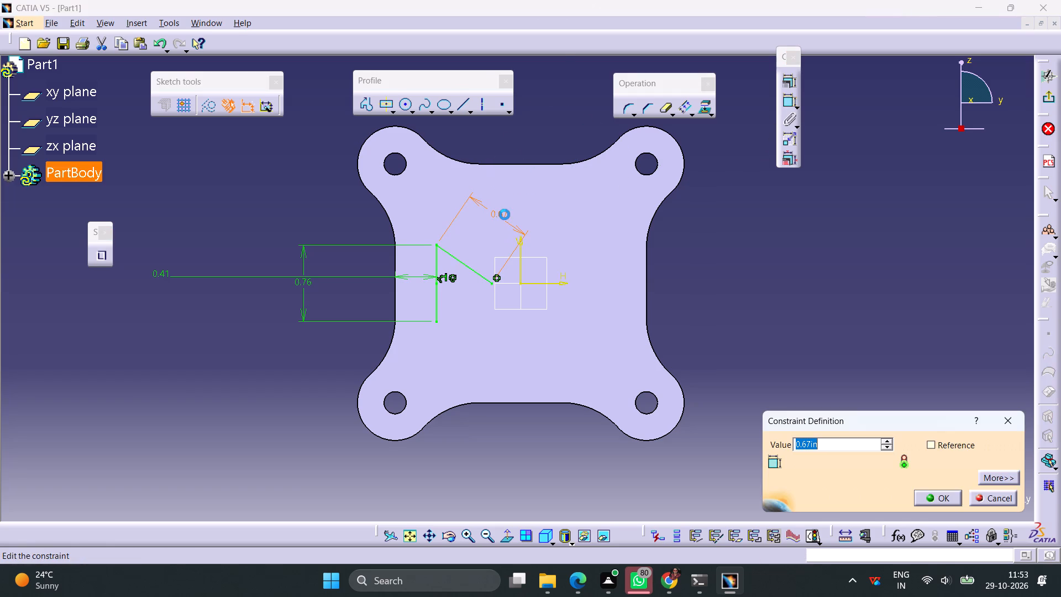
pyautogui.press('0')
pyautogui.write('.76')
pyautogui.press('Return')
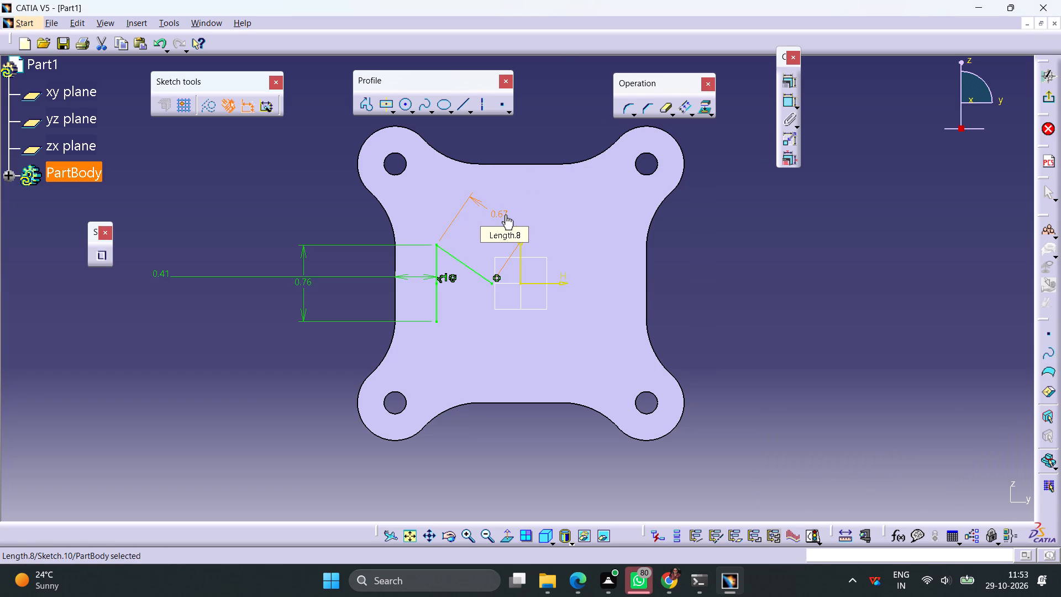
pyautogui.click(748, 302)
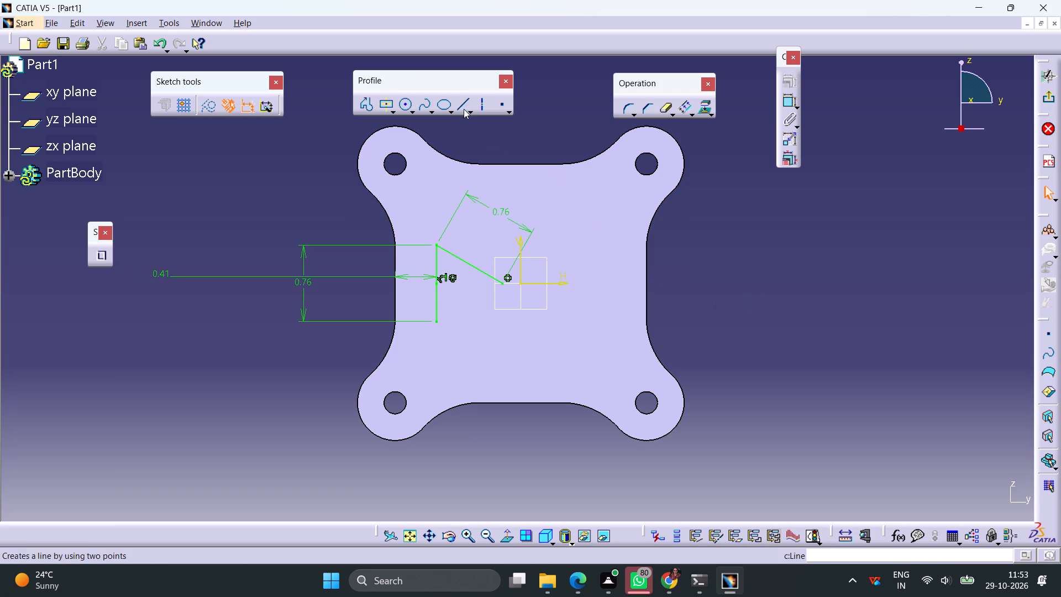
# Close the triangle with a line from the vertical line's lower end to the slanted line's end on the horizontal axis.
pyautogui.click(456, 106)
pyautogui.click(434, 321)
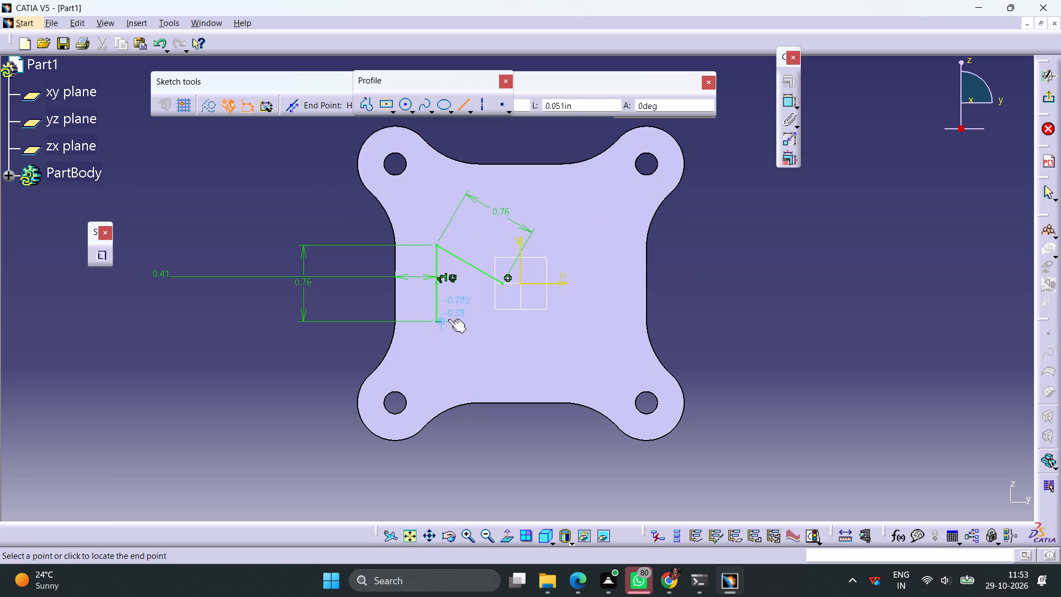
pyautogui.click(501, 282)
pyautogui.click(719, 282)
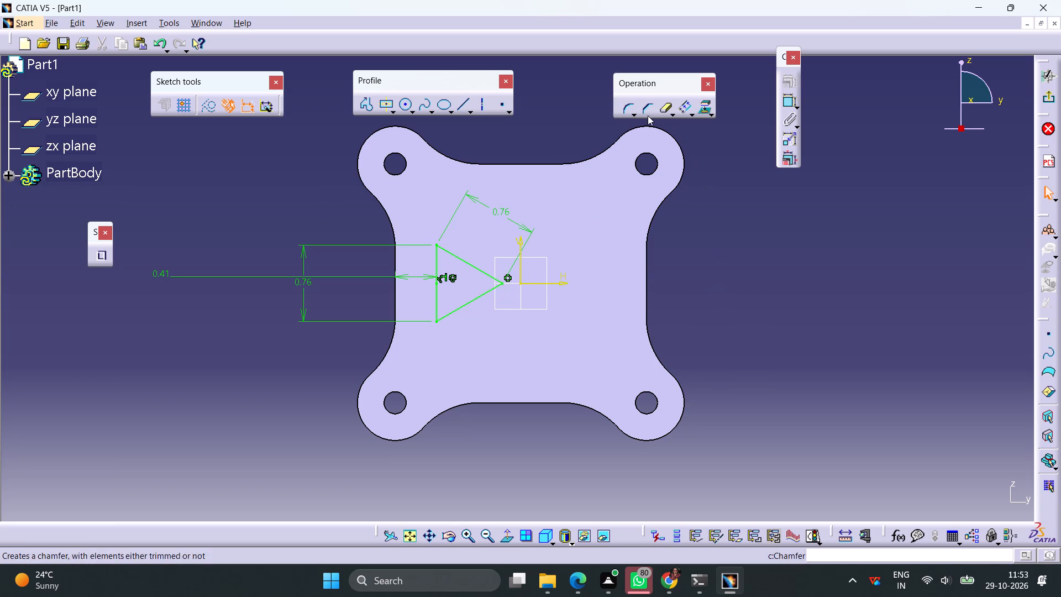
# Round the triangle's corner nearest the sketch origin with a 0.13 in radius.
pyautogui.click(624, 108)
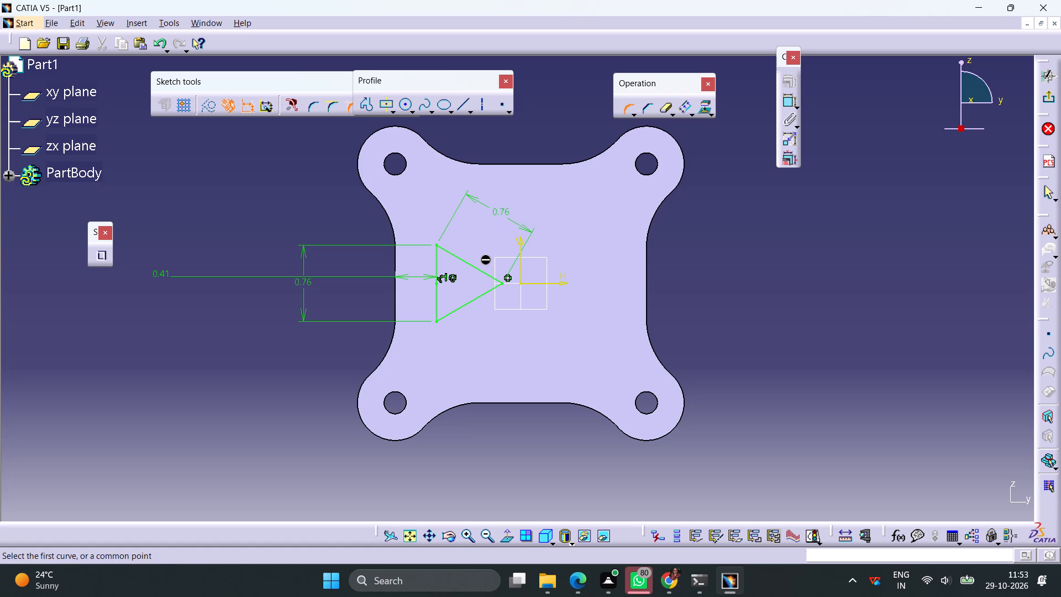
pyautogui.keyDown('ctrl'); pyautogui.moveTo(480, 322); pyautogui.dragTo(483, 251, button='middle'); pyautogui.keyUp('ctrl')
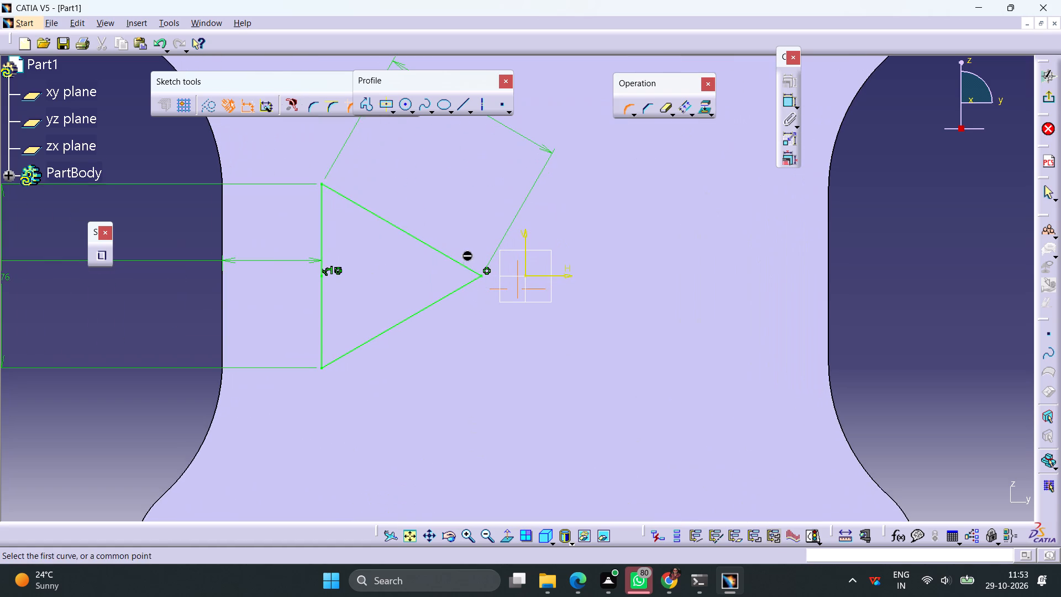
pyautogui.click(468, 270)
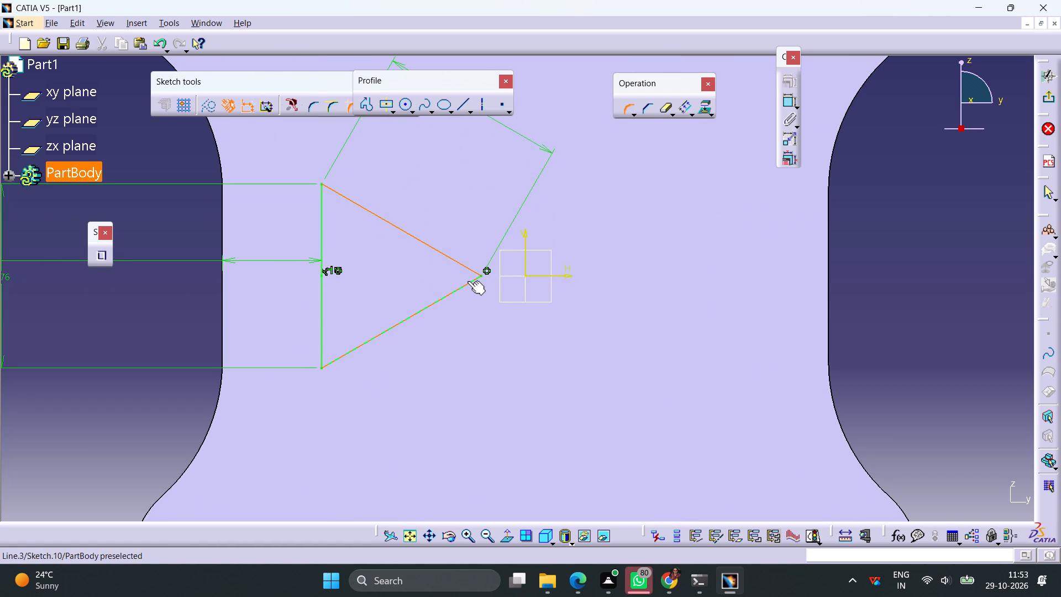
pyautogui.click(468, 281)
pyautogui.click(466, 281)
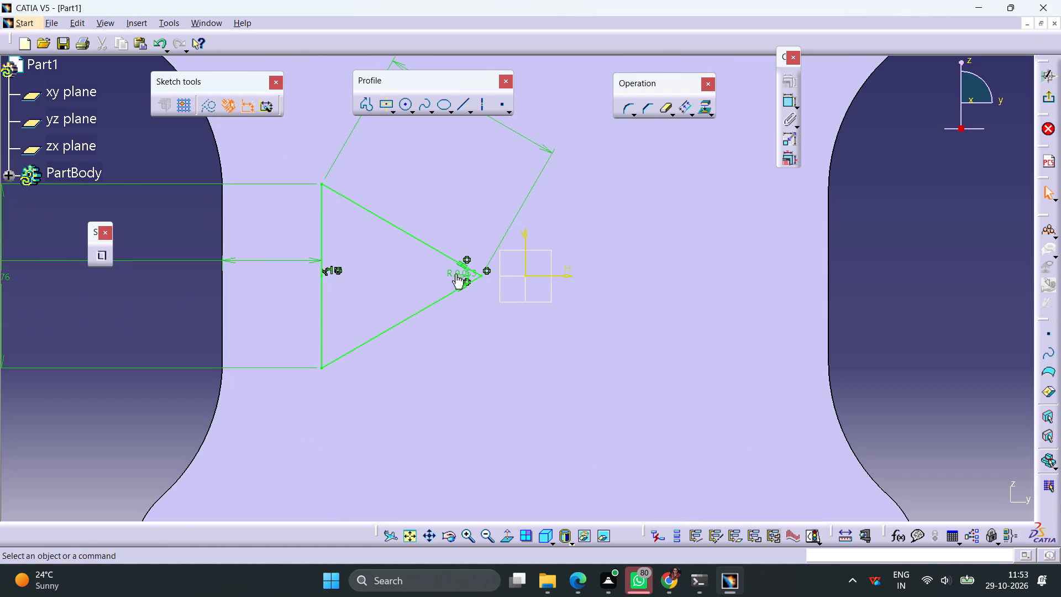
pyautogui.doubleClick(454, 274)
pyautogui.write('0.13')
pyautogui.press('Return')
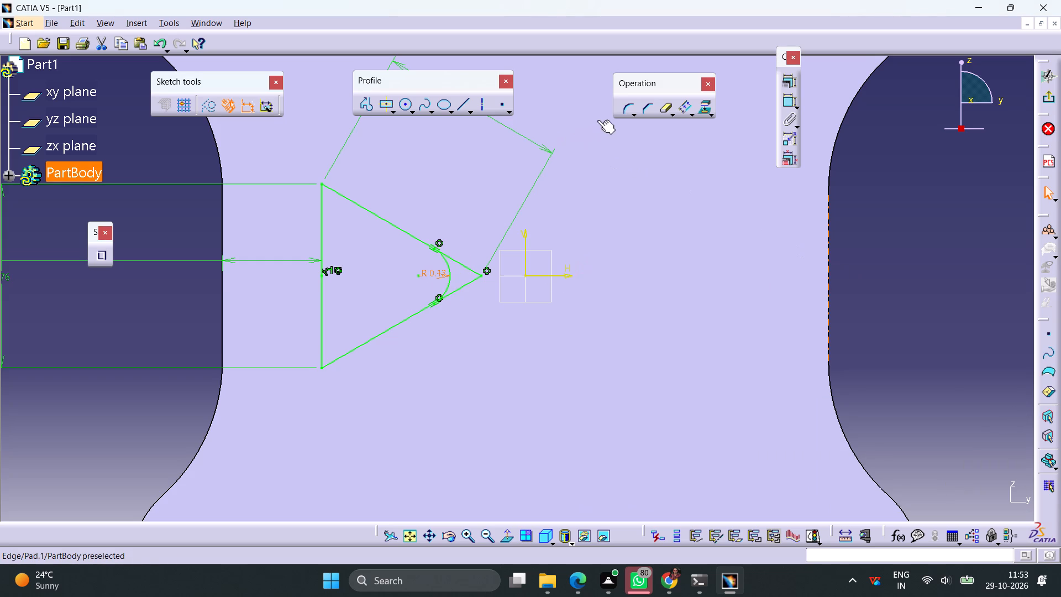
# Round the triangle's upper corner, between the vertical line and the upper slanted line, with a 0.13 in radius.
pyautogui.click(618, 108)
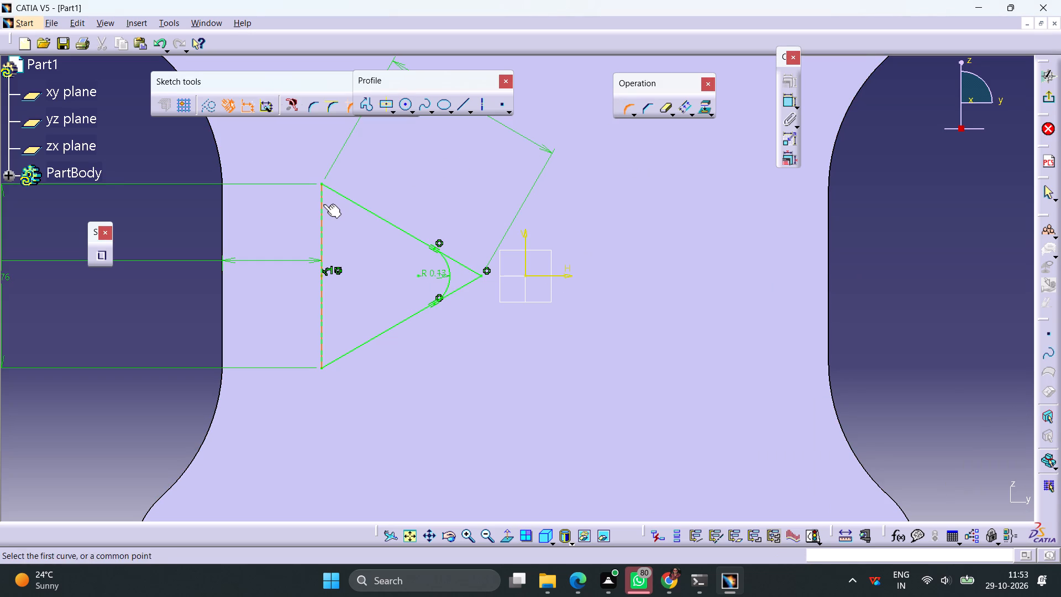
pyautogui.click(323, 204)
pyautogui.click(342, 196)
pyautogui.click(335, 198)
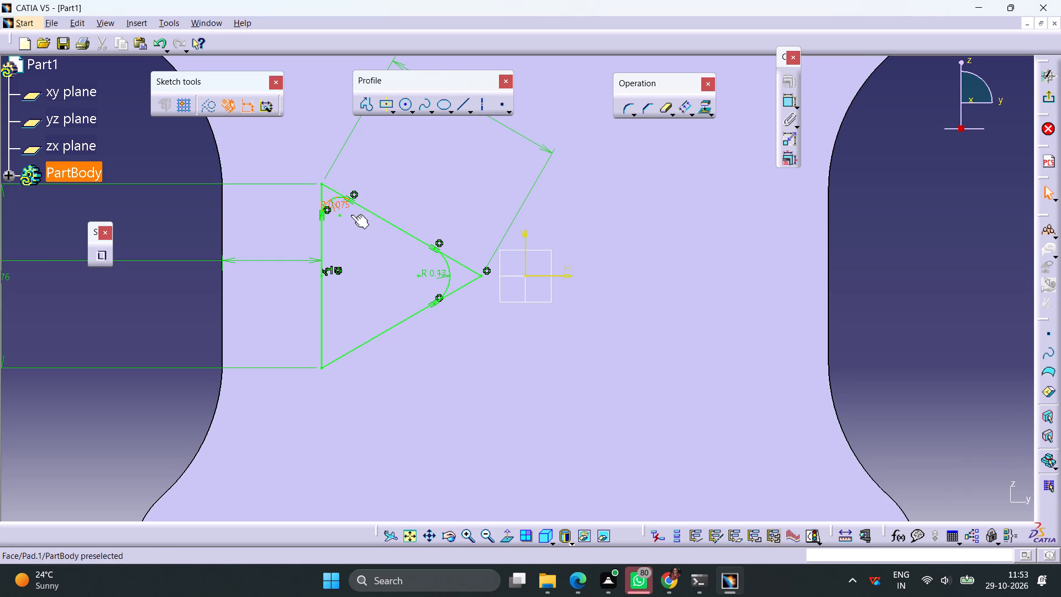
pyautogui.doubleClick(344, 207)
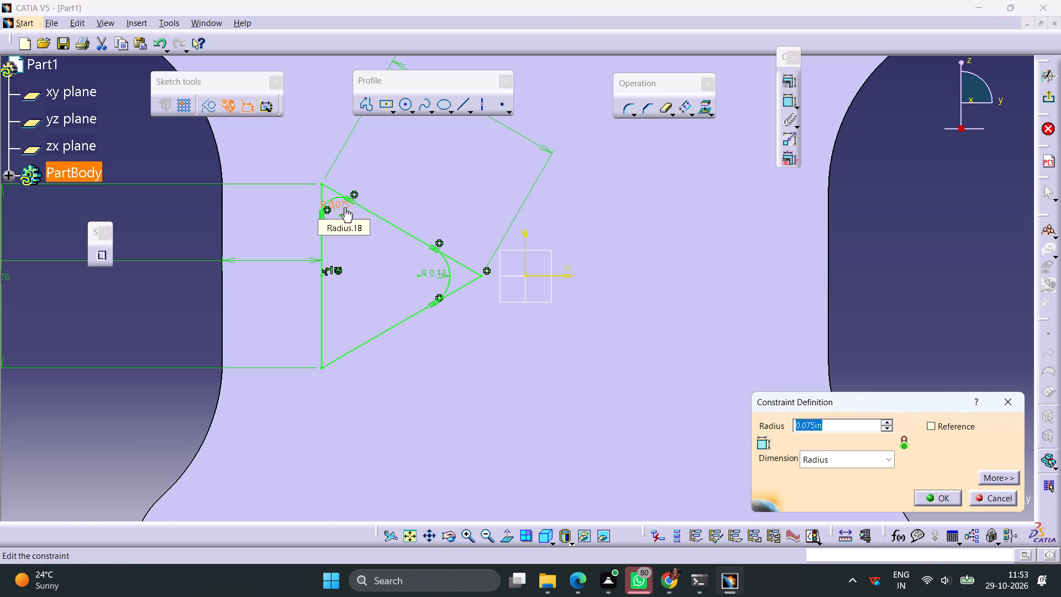
pyautogui.write('0.13')
pyautogui.press('Return')
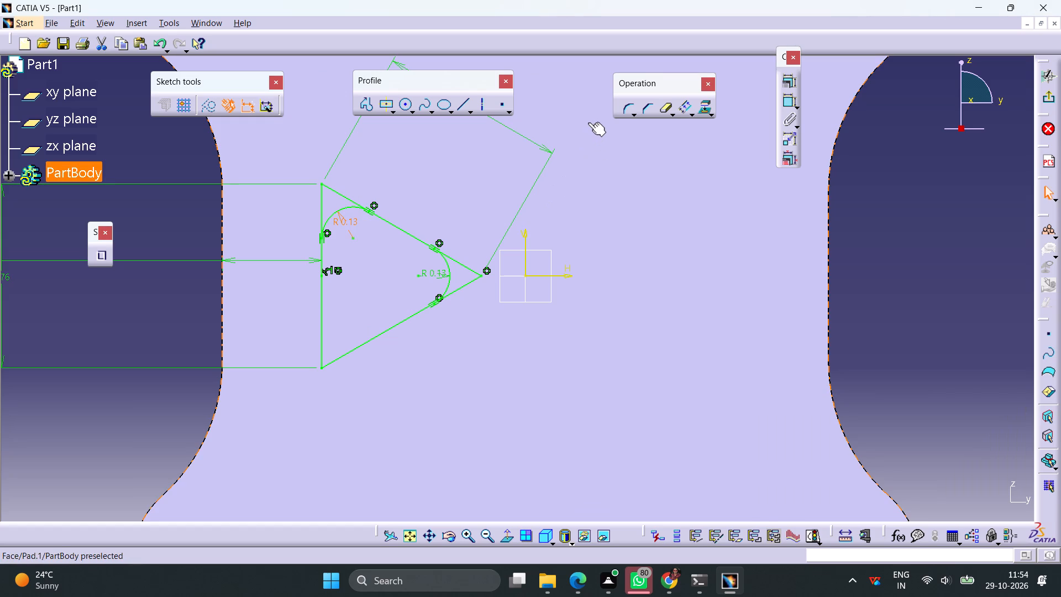
# Round the triangle's lower corner, between the vertical line and the lower slanted line, with a 0.13 in radius.
pyautogui.click(629, 110)
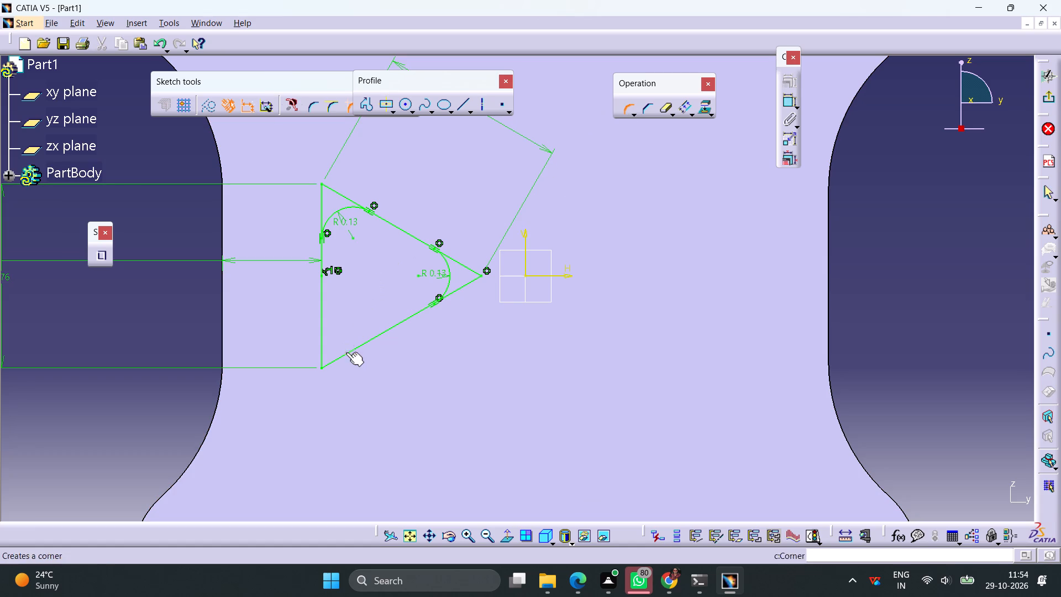
pyautogui.click(346, 358)
pyautogui.click(322, 357)
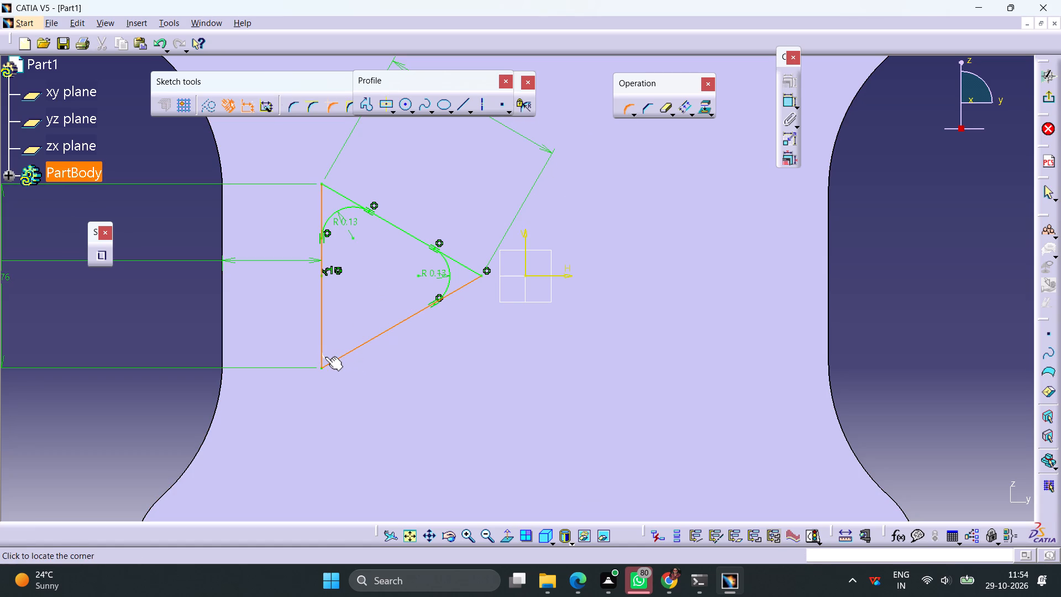
pyautogui.click(329, 354)
pyautogui.doubleClick(341, 344)
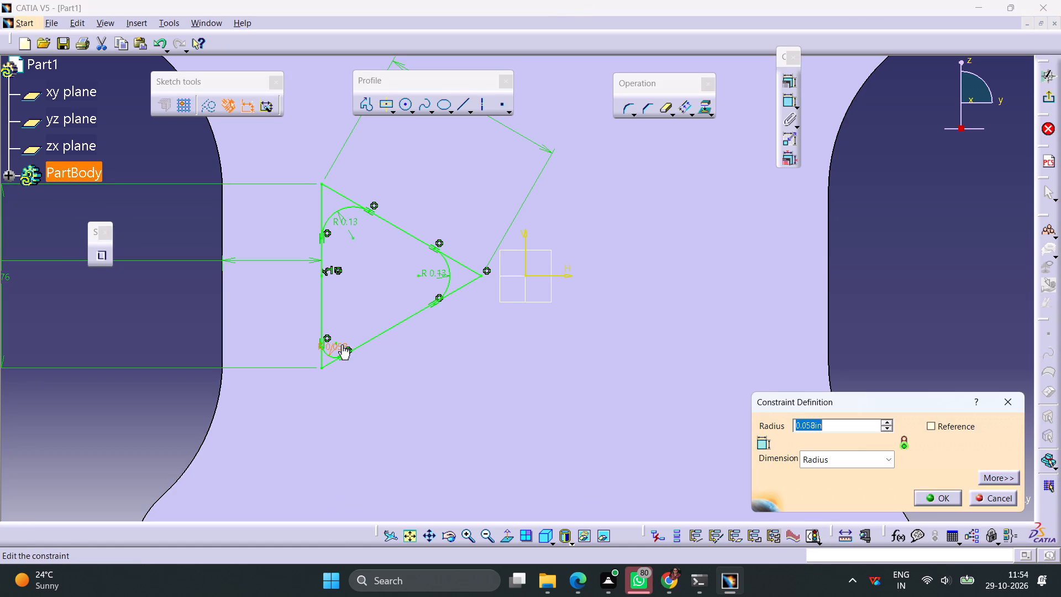
pyautogui.write('0.13')
pyautogui.press('Return')
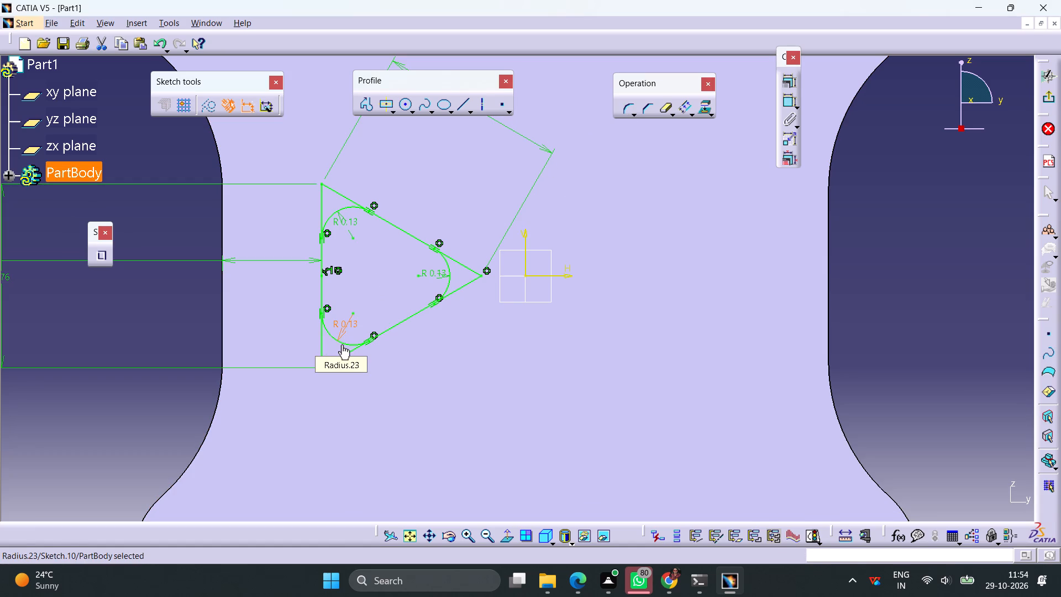
# Quick Trim both slanted line ends that extend beyond the rounded corner nearest the sketch origin.
pyautogui.click(662, 111)
pyautogui.click(459, 264)
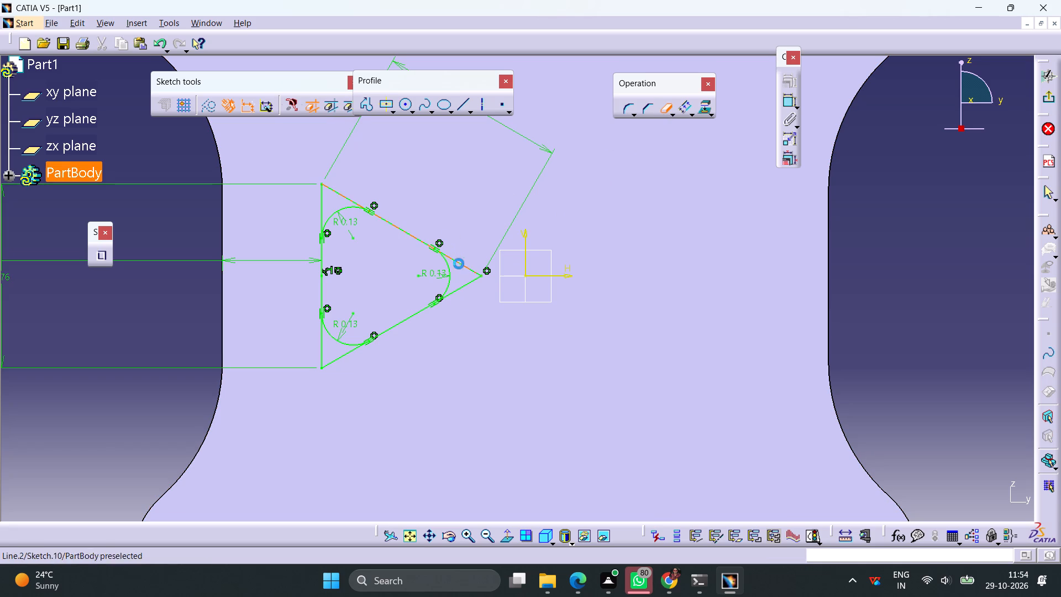
pyautogui.click(553, 321)
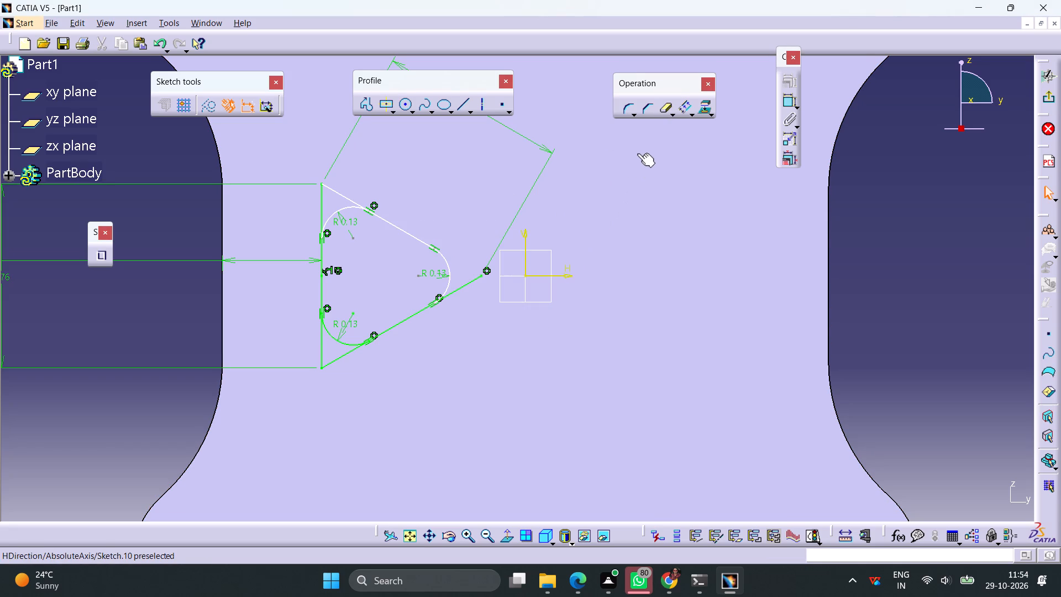
pyautogui.click(661, 109)
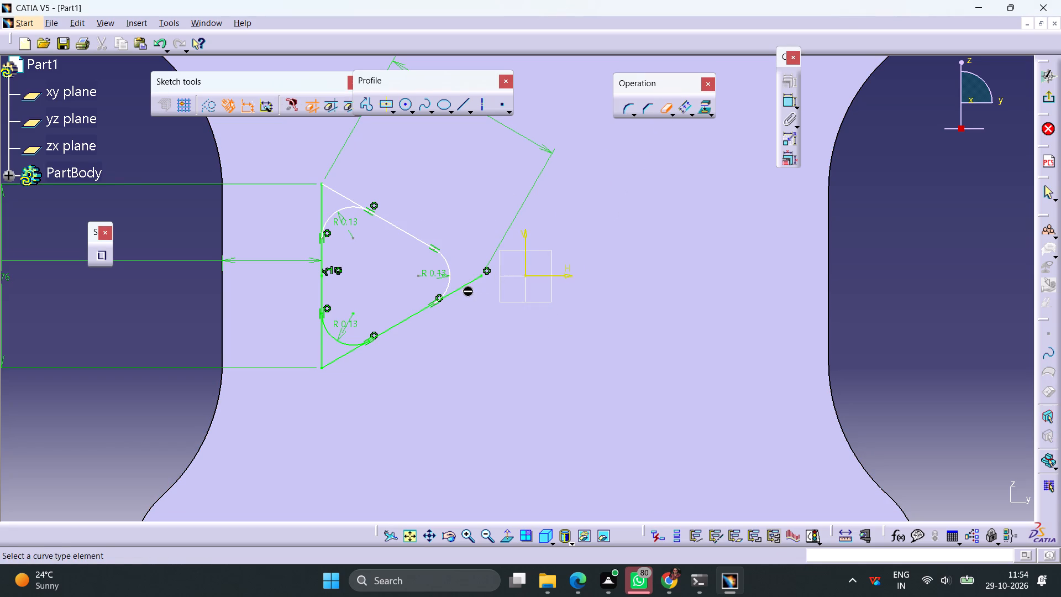
pyautogui.click(460, 288)
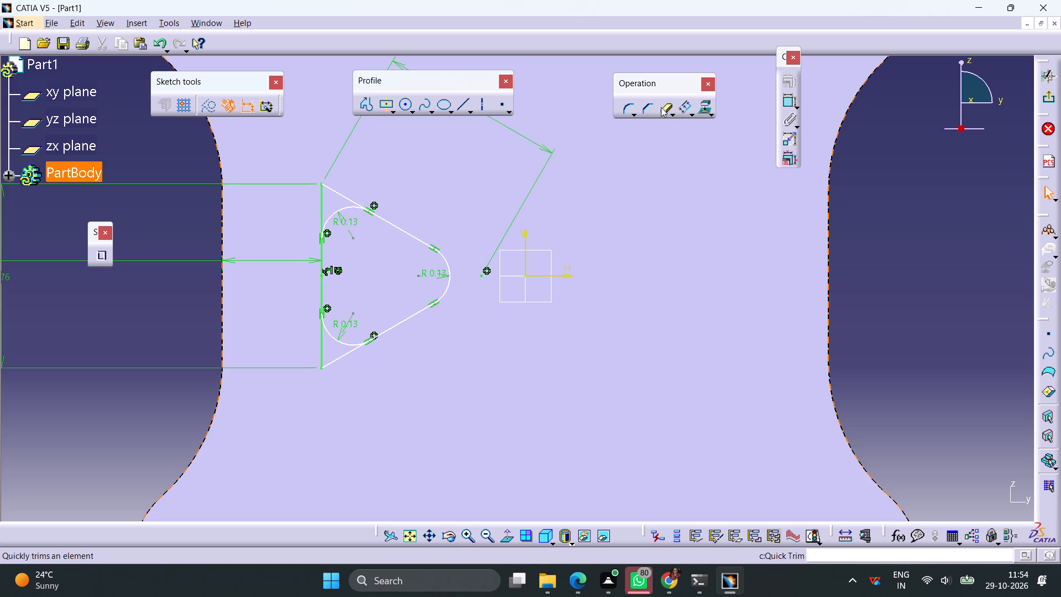
# Quick Trim the slanted and vertical line ends beyond the upper rounded corner, accepting the change to the midpoint constraint.
pyautogui.click(662, 107)
pyautogui.click(346, 201)
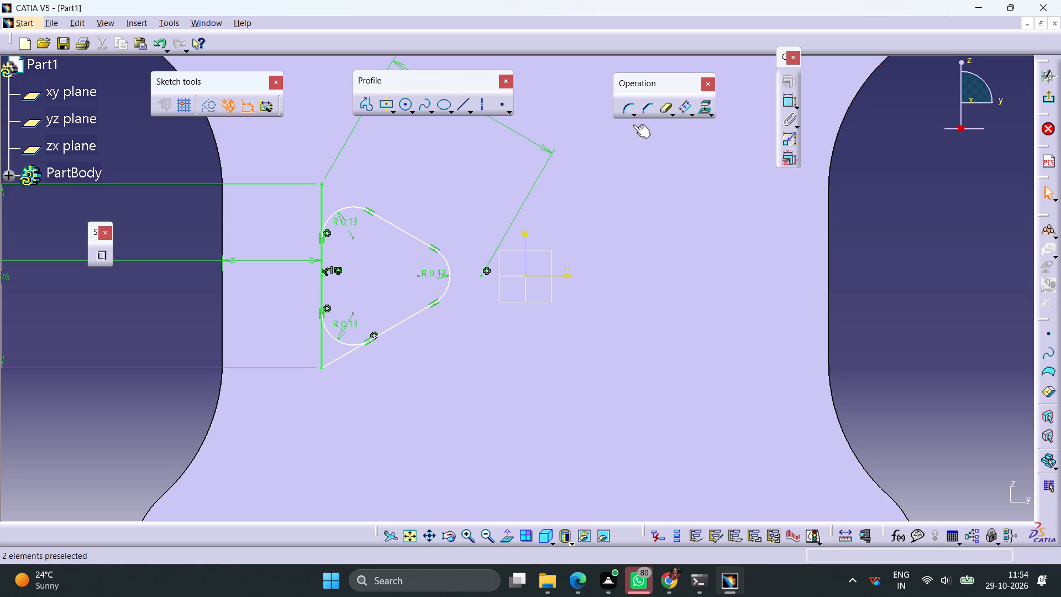
pyautogui.click(667, 107)
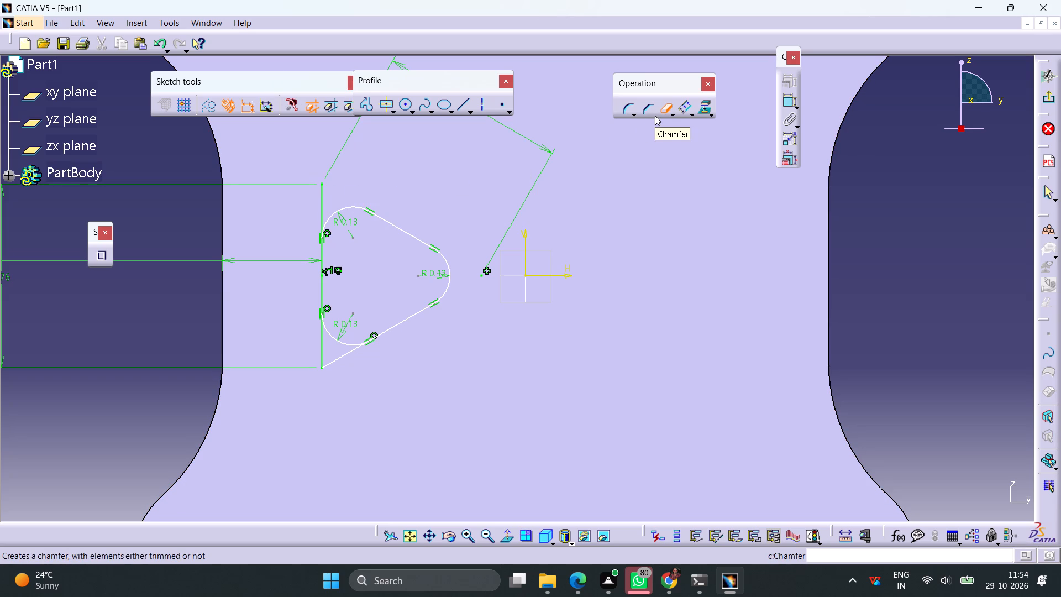
pyautogui.click(322, 203)
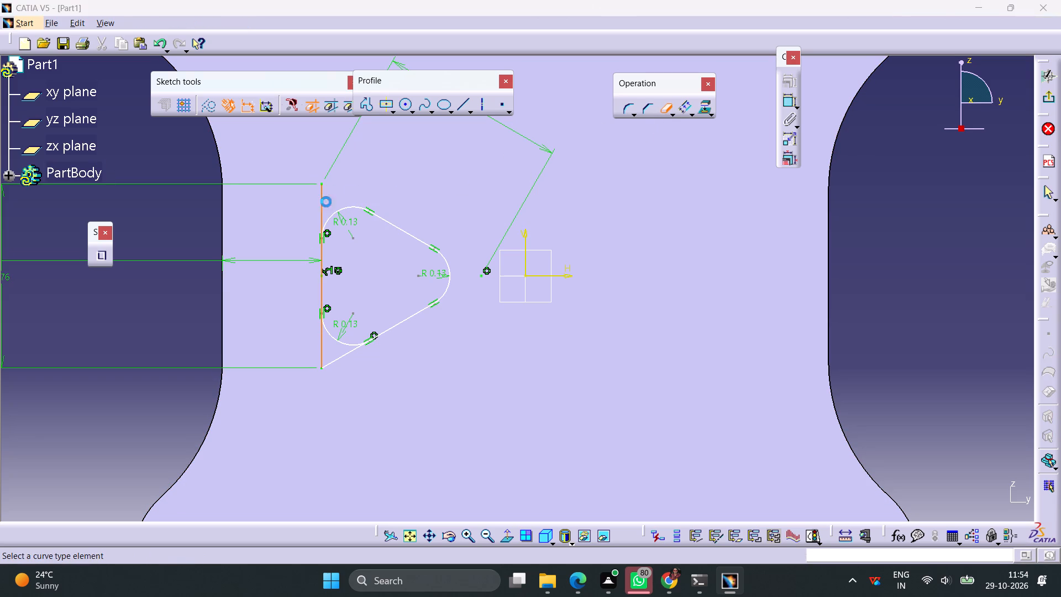
pyautogui.click(543, 314)
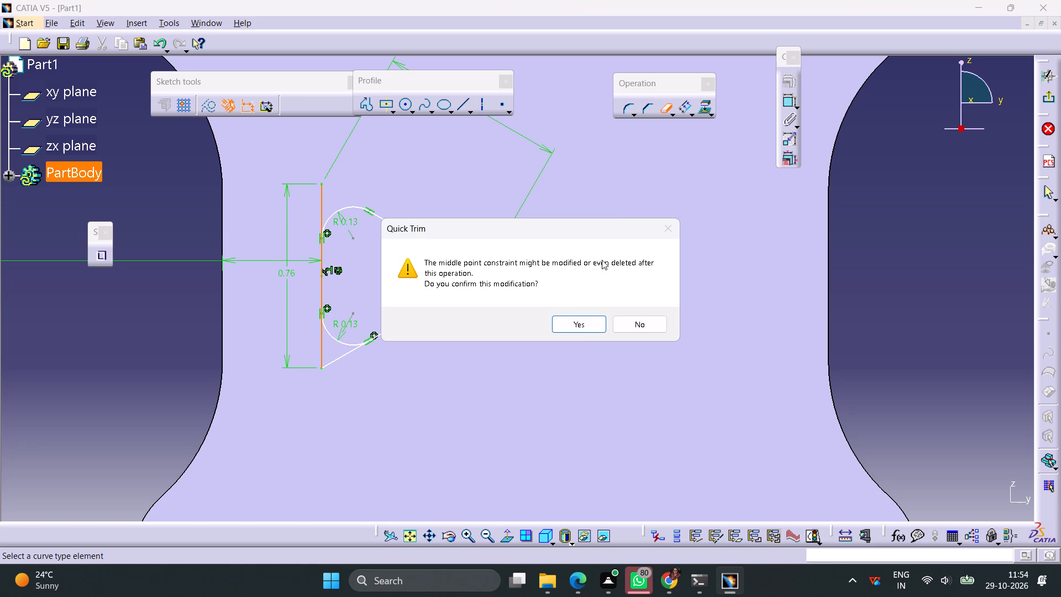
pyautogui.click(579, 328)
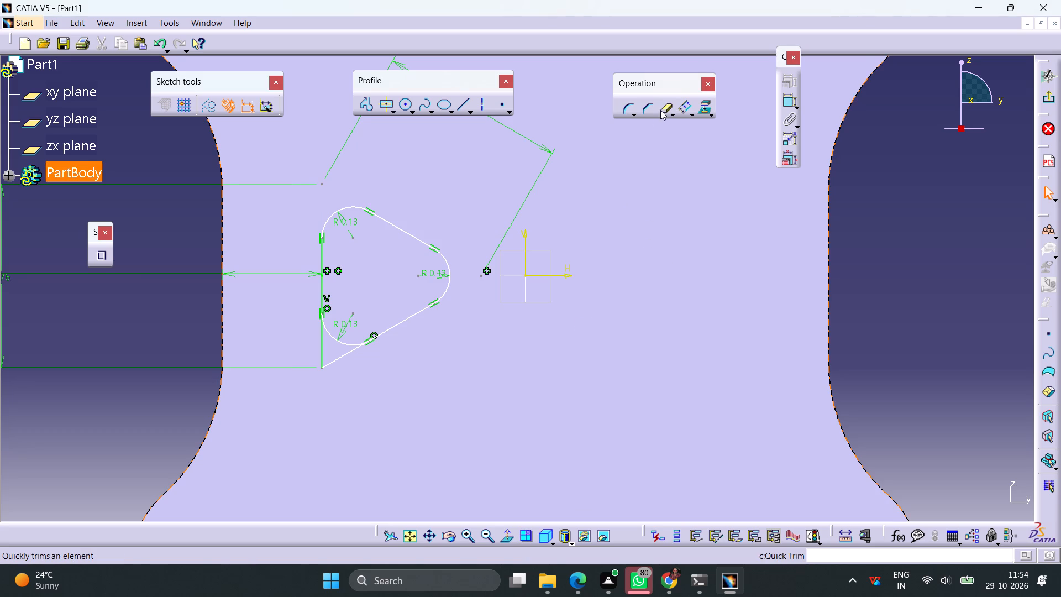
# Quick Trim the vertical and slanted line ends that extend beyond the lower rounded corner.
pyautogui.click(660, 110)
pyautogui.click(322, 348)
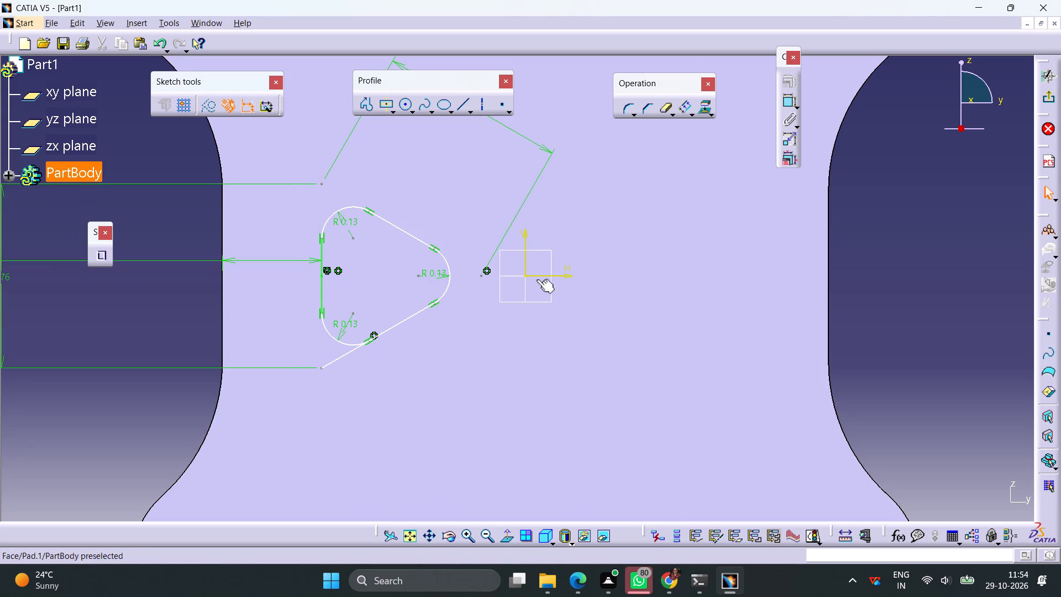
pyautogui.click(659, 109)
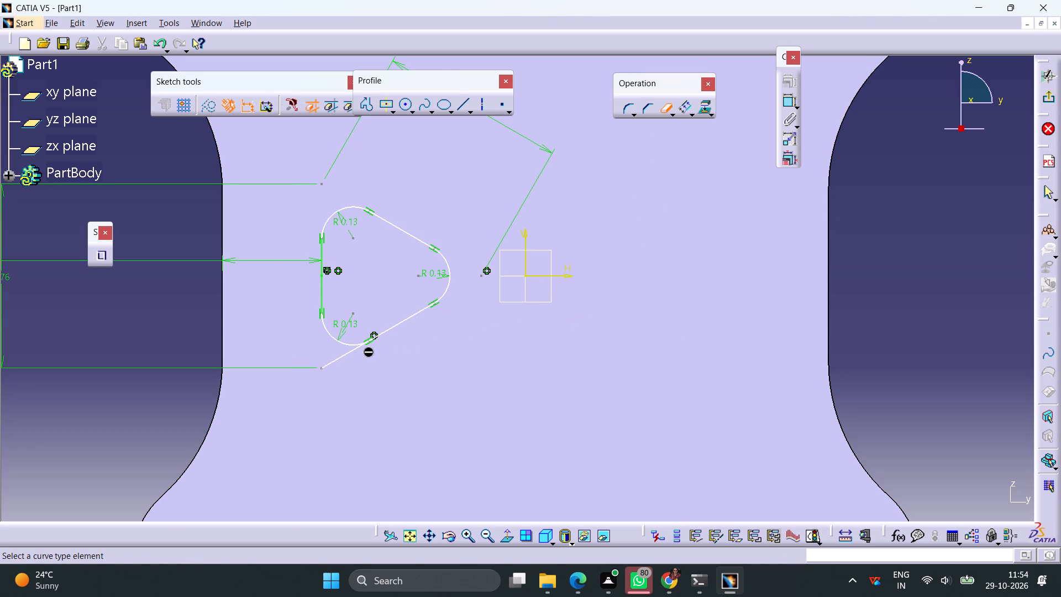
pyautogui.click(341, 358)
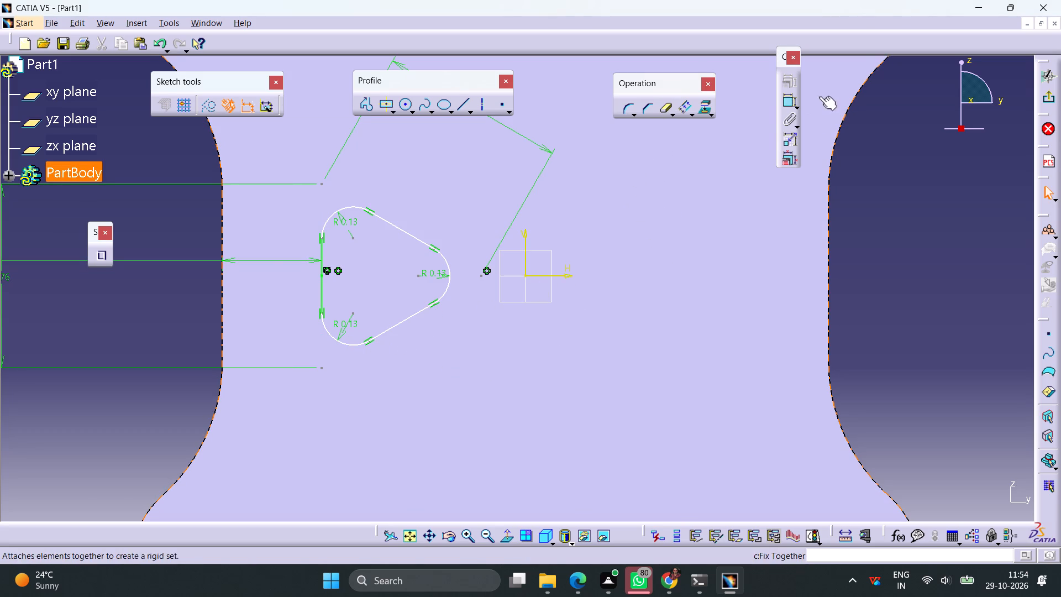
# Dimension the trimmed upper slanted side of the rounded triangle and set its length to 0.5 in.
pyautogui.click(787, 104)
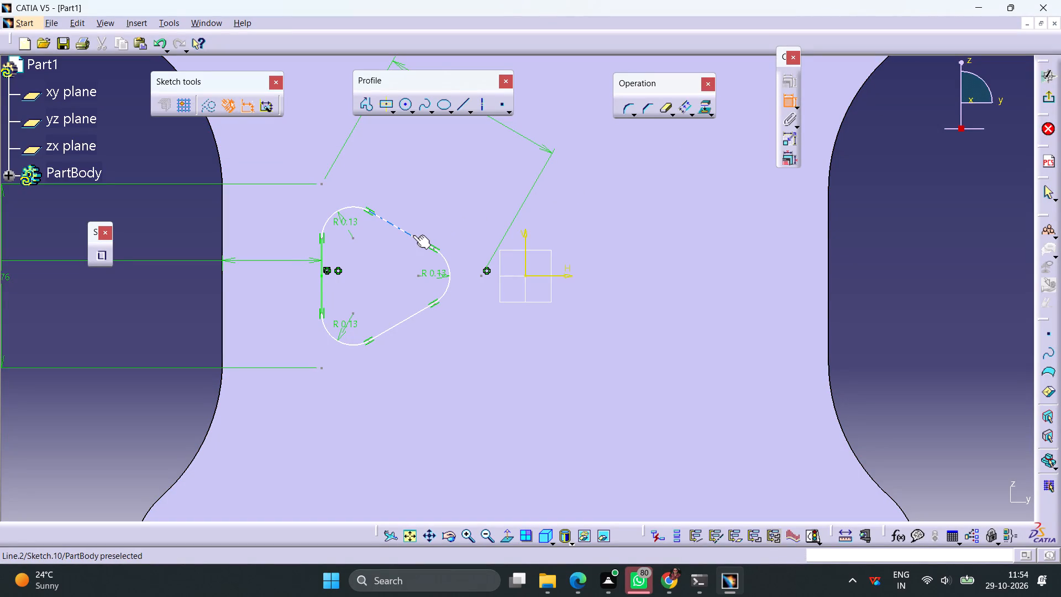
pyautogui.click(413, 235)
pyautogui.click(422, 208)
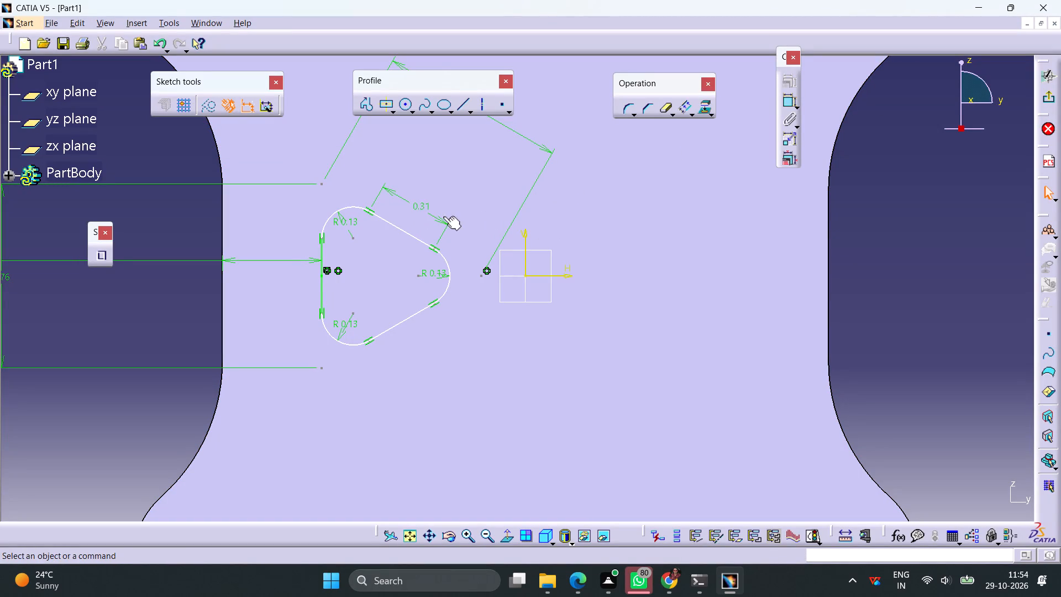
pyautogui.doubleClick(417, 206)
pyautogui.write('0.5')
pyautogui.press('Return')
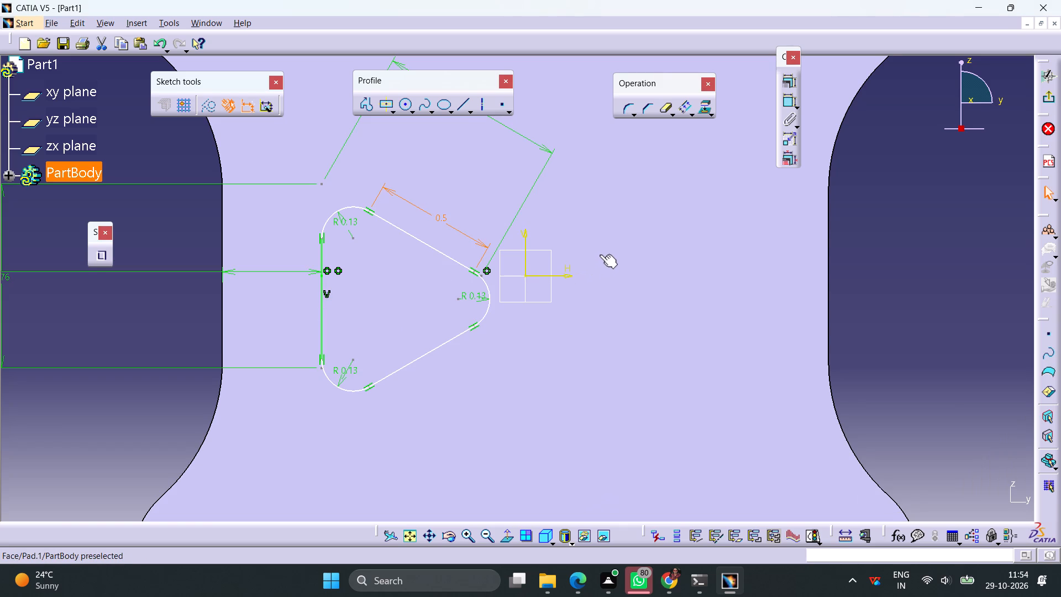
# Constrain the centre points of the upper and lower corner arcs as symmetric about the sketch's horizontal axis.
pyautogui.keyDown('ctrl'); pyautogui.moveTo(600, 254); pyautogui.dragTo(601, 305, button='middle'); pyautogui.keyUp('ctrl')
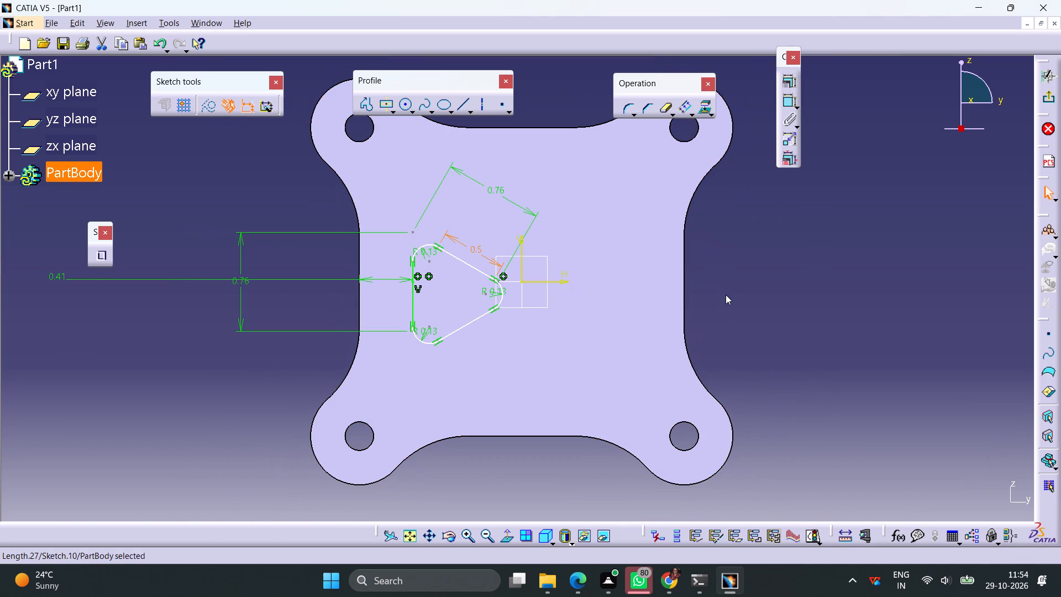
pyautogui.click(762, 296)
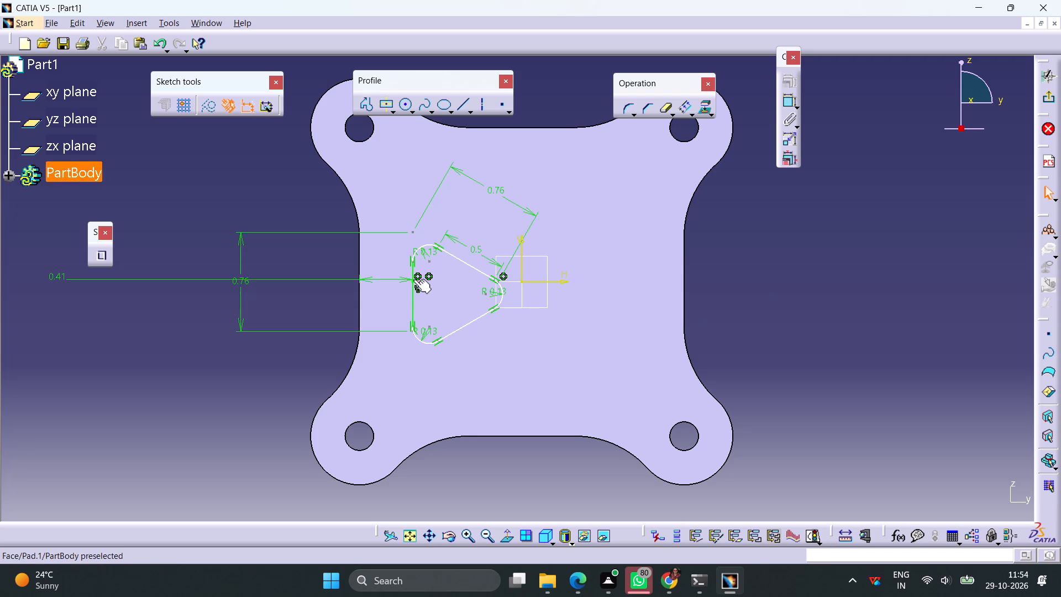
pyautogui.moveTo(413, 279); pyautogui.dragTo(413, 268)
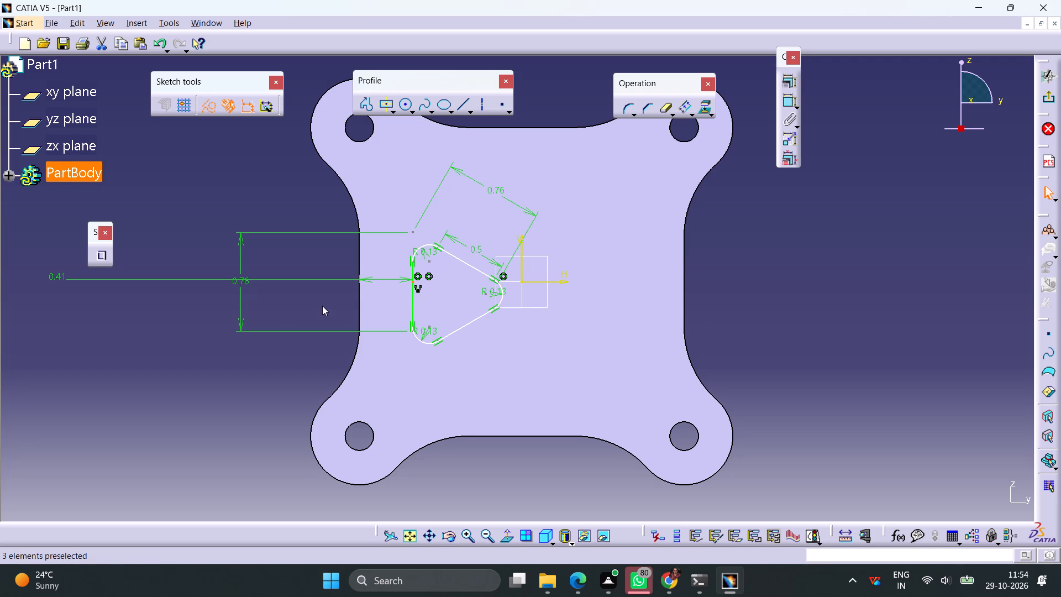
pyautogui.click(429, 260)
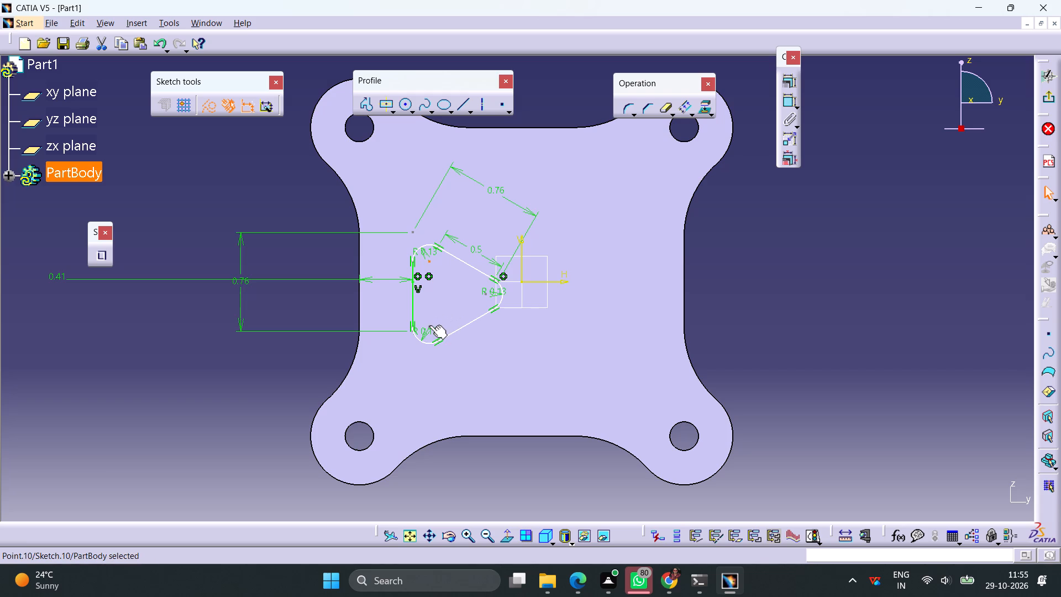
pyautogui.keyDown('ctrl'); pyautogui.click(429, 325); pyautogui.keyUp('ctrl')
pyautogui.keyDown('ctrl'); pyautogui.click(559, 283); pyautogui.keyUp('ctrl')
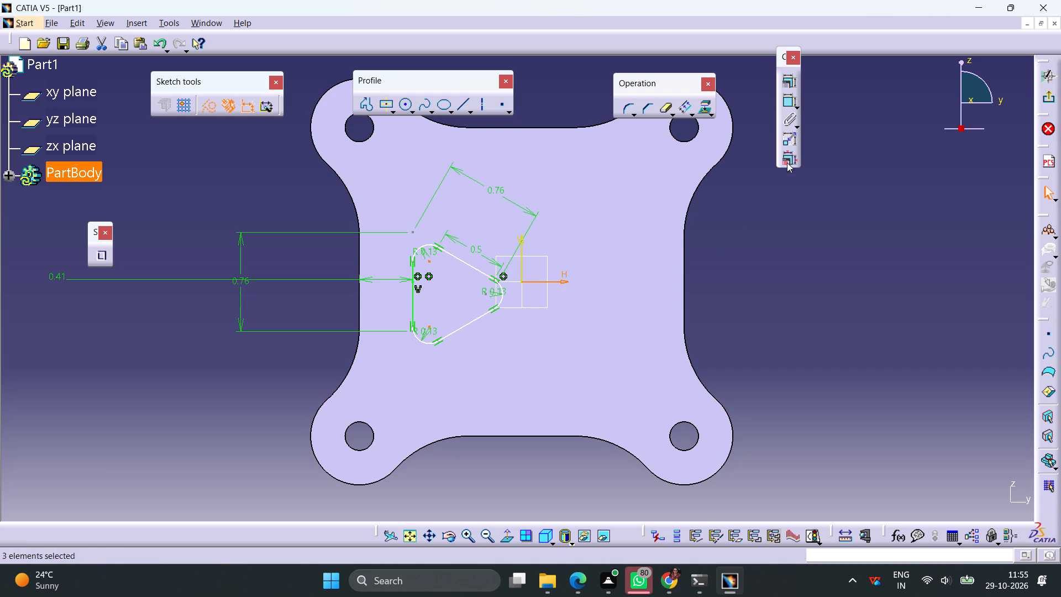
pyautogui.click(790, 81)
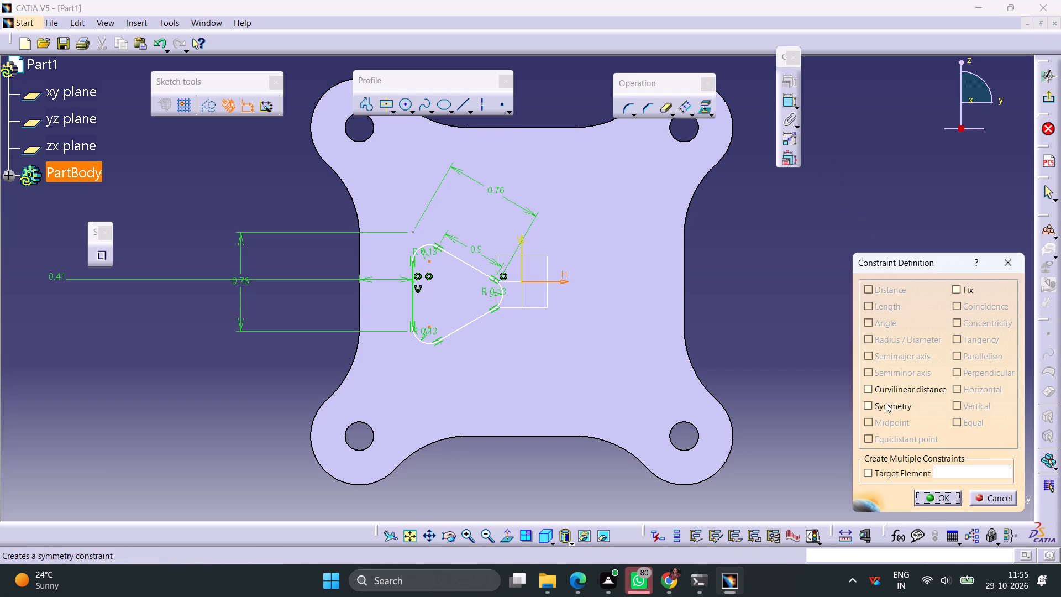
pyautogui.click(886, 403)
pyautogui.click(926, 495)
pyautogui.click(837, 390)
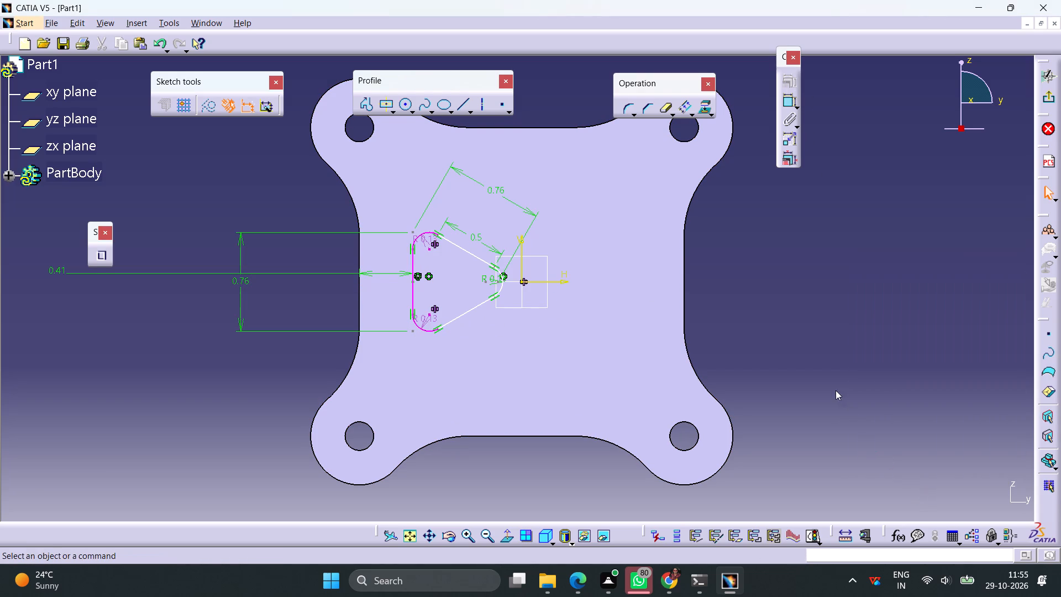
# Delete the radius dimension of the rounded triangle's lower corner.
pyautogui.click(427, 319)
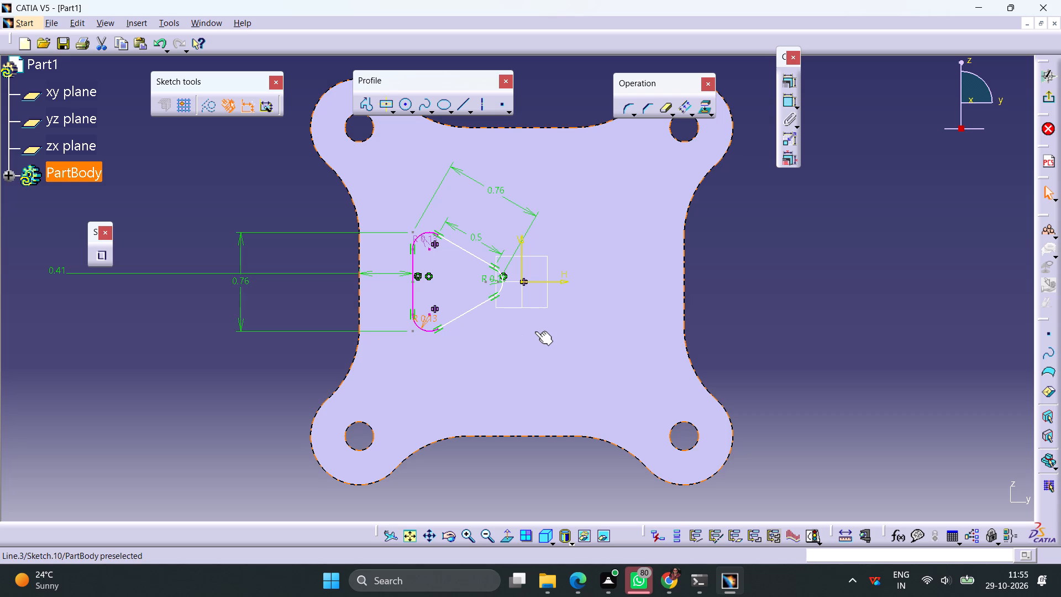
pyautogui.press('Delete')
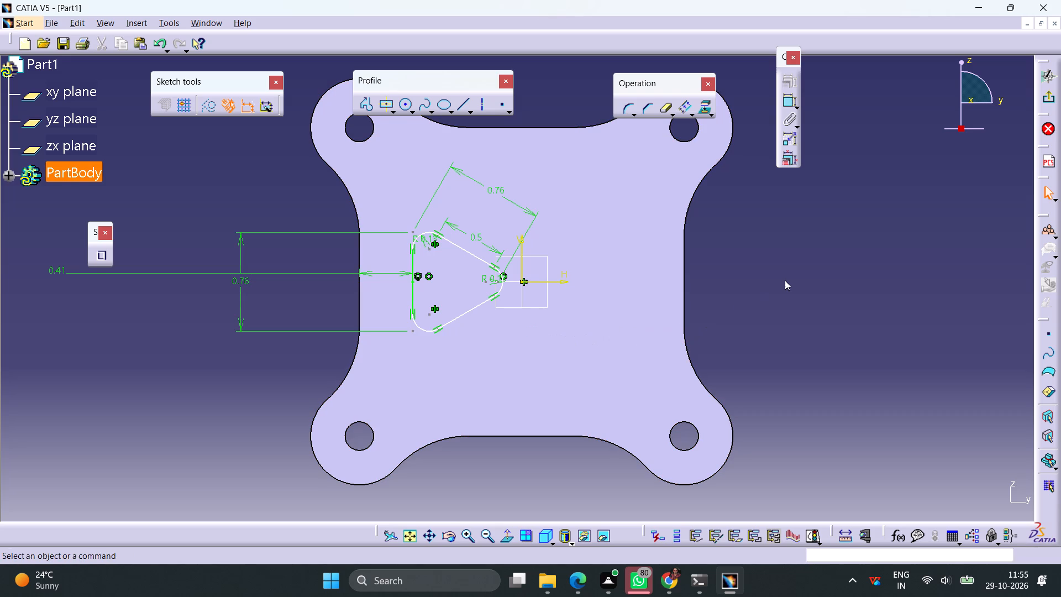
pyautogui.click(785, 280)
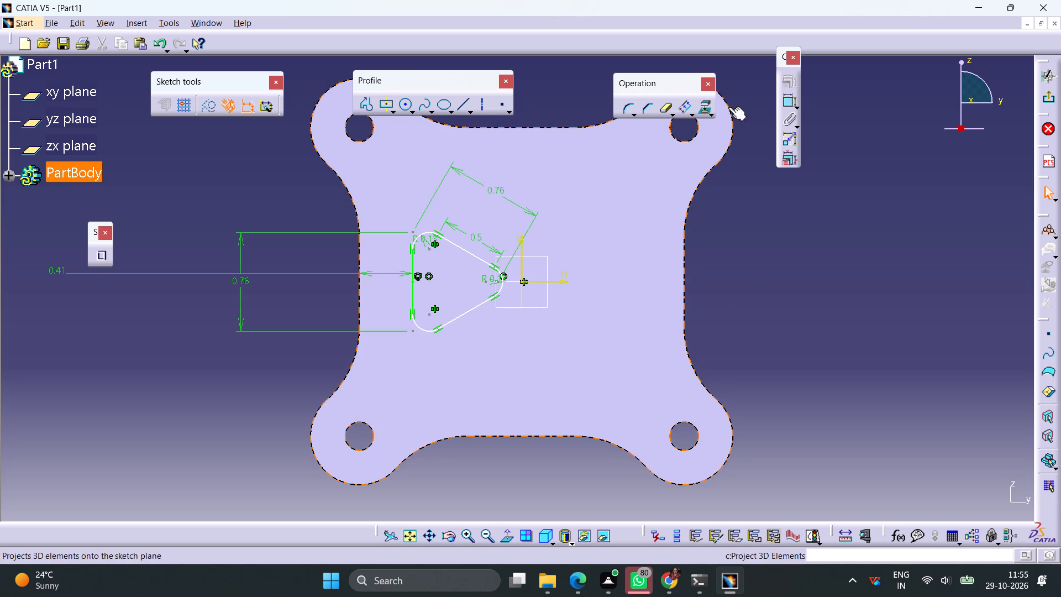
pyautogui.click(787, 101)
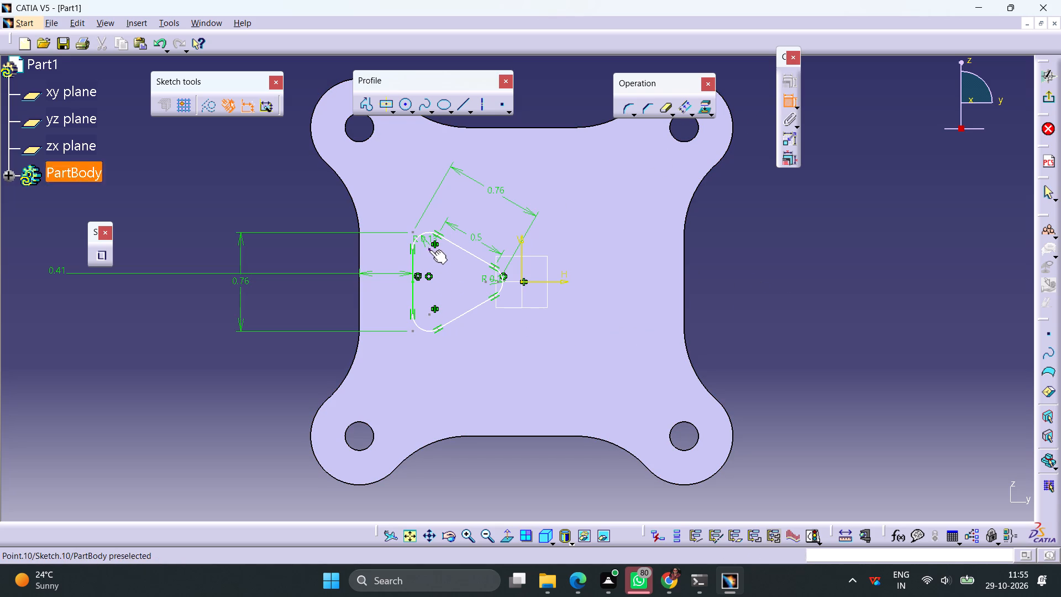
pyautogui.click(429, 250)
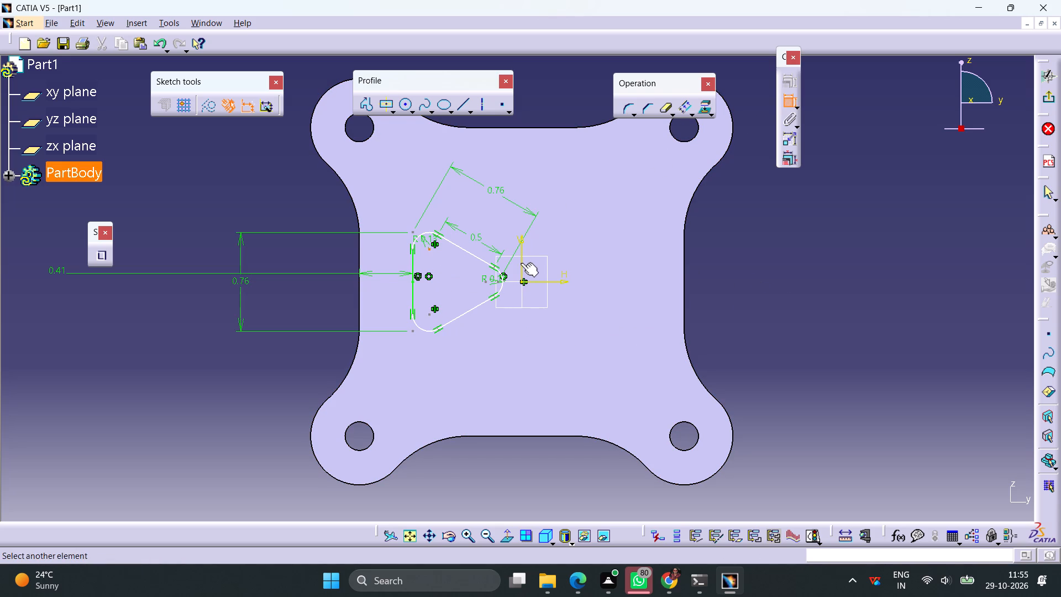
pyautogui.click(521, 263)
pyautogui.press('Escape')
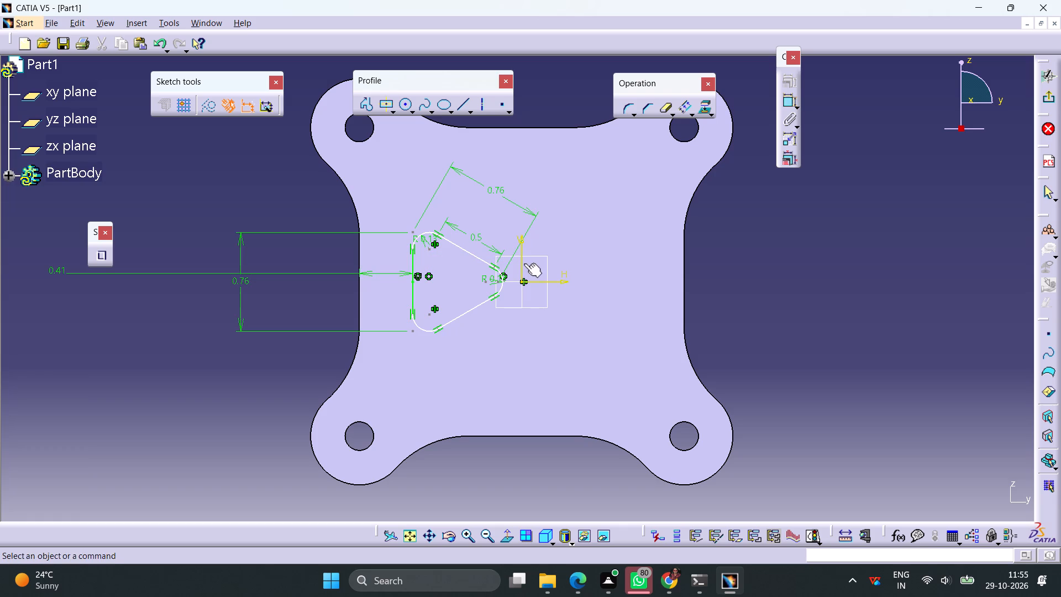
# Dimension the distance from the upper corner arc's centre point to the sketch's horizontal axis.
pyautogui.click(788, 102)
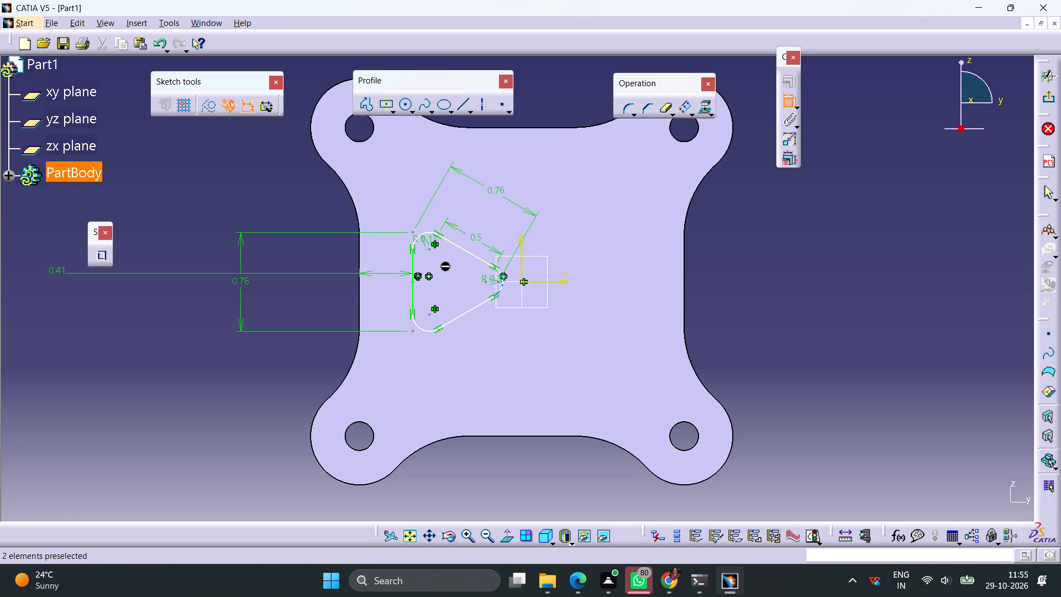
pyautogui.click(428, 249)
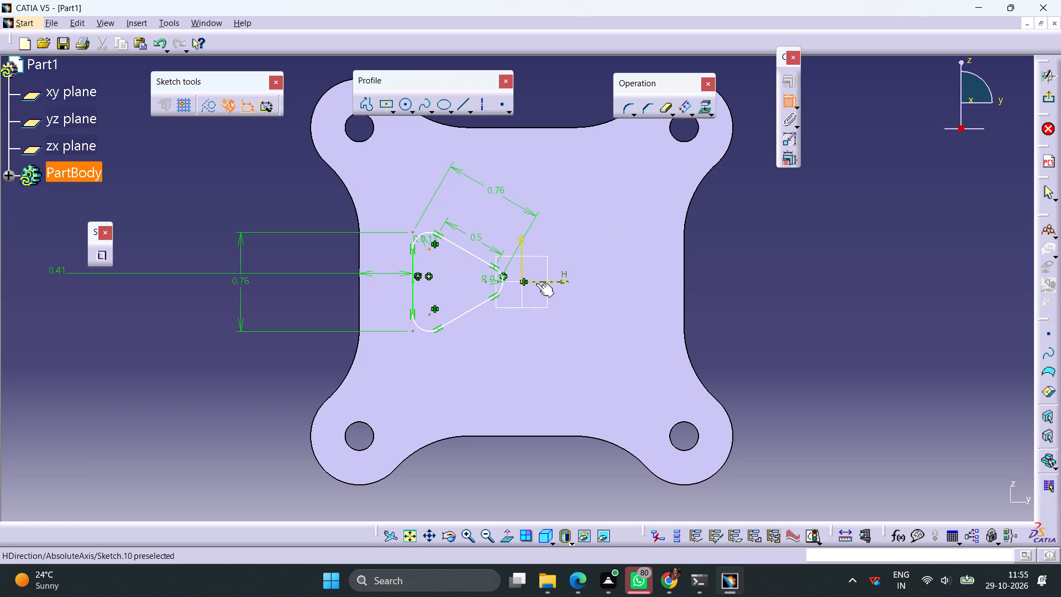
pyautogui.click(536, 283)
pyautogui.click(274, 291)
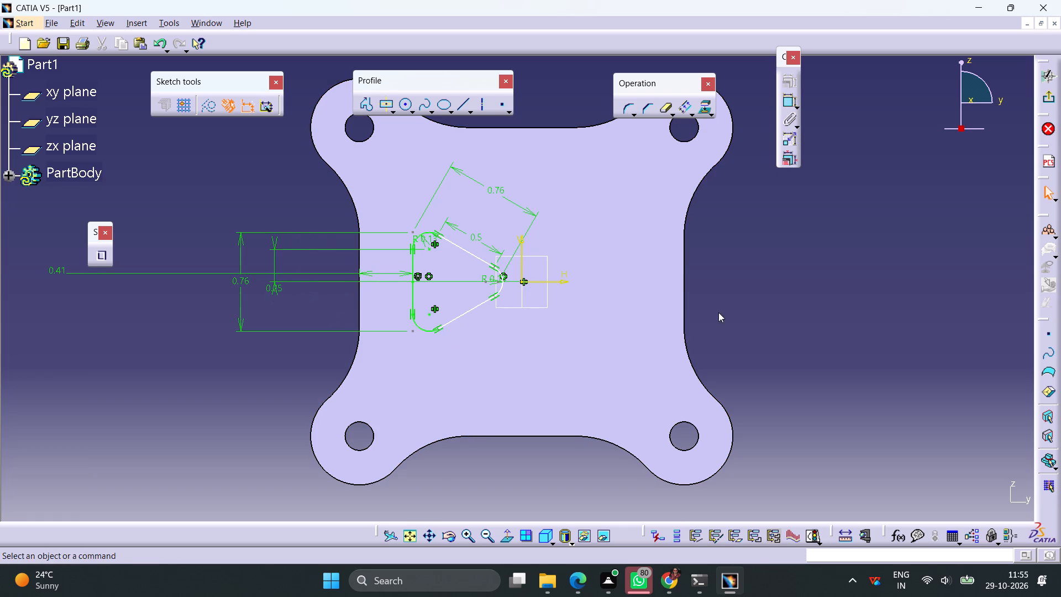
# Dimension the angle between the rounded triangle's upper slanted side and the sketch's vertical axis.
pyautogui.click(787, 101)
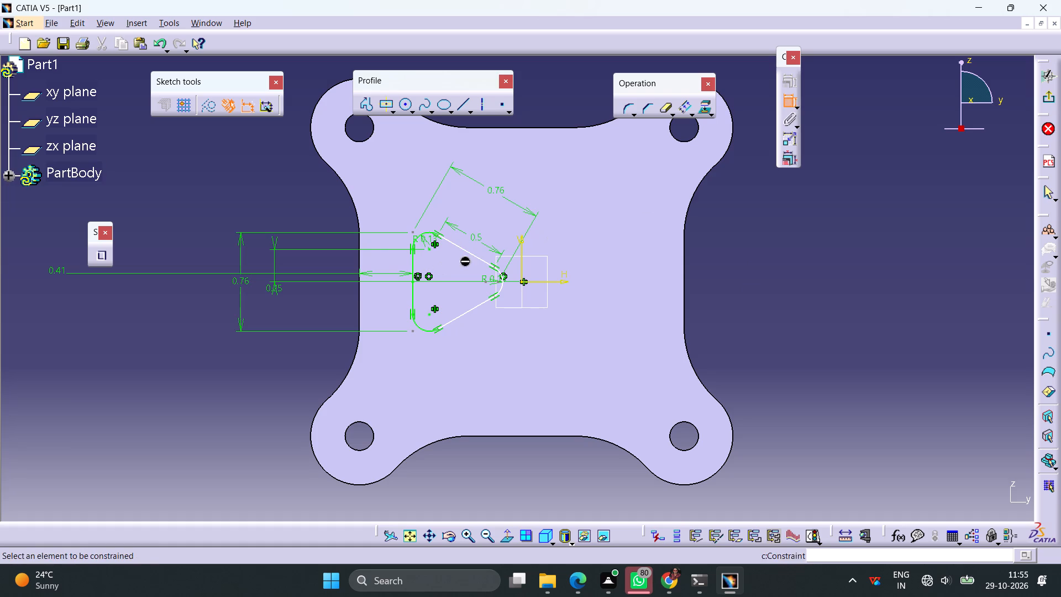
pyautogui.click(471, 255)
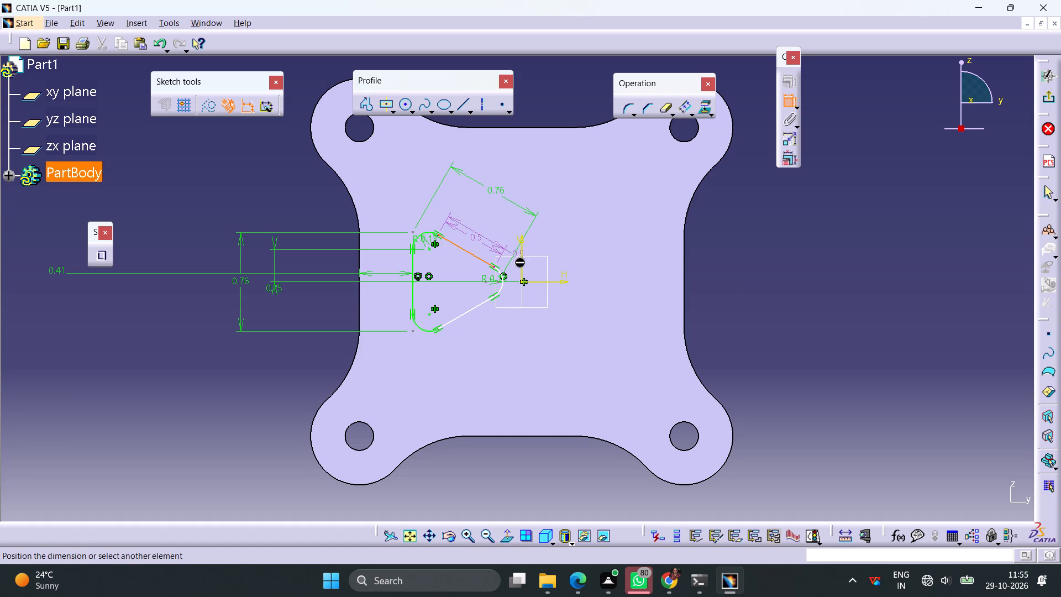
pyautogui.click(520, 265)
pyautogui.click(508, 243)
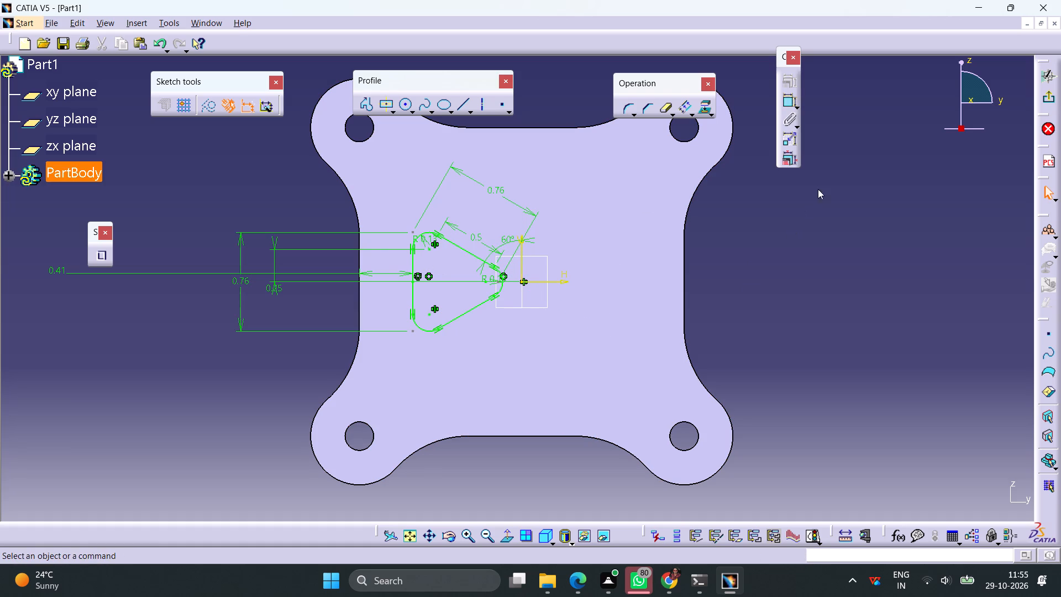
# Leave the sketch and cut the rounded triangle through the plate as a Pocket with the Up to next limit.
pyautogui.click(1048, 99)
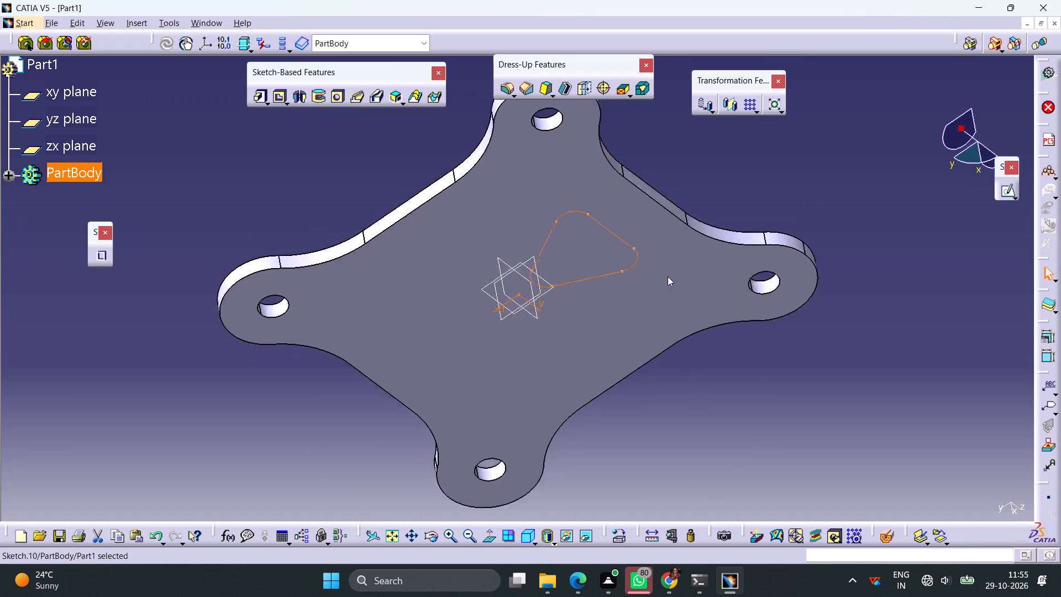
pyautogui.click(278, 100)
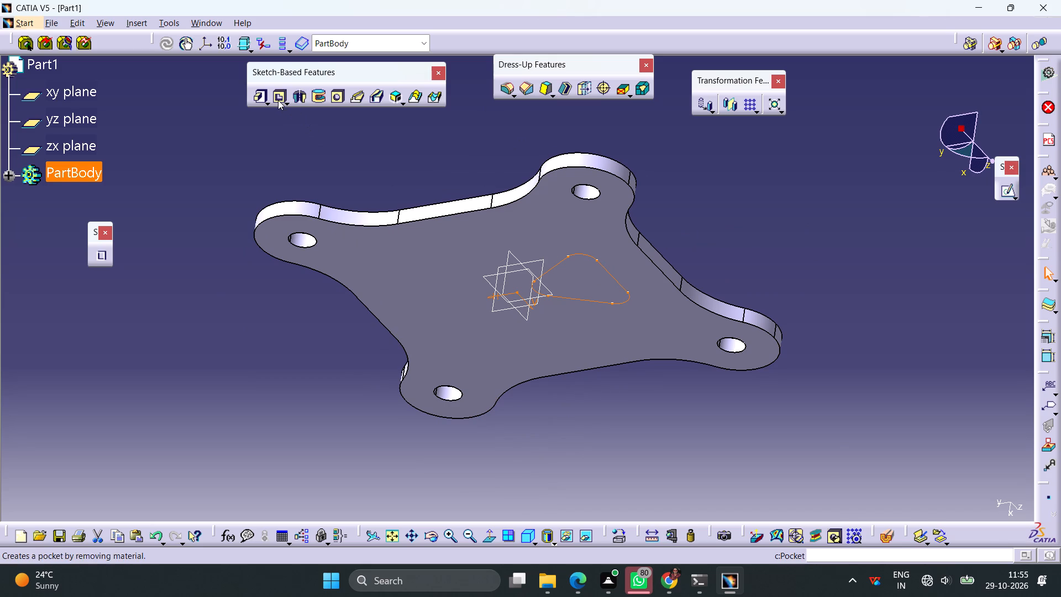
pyautogui.click(977, 496)
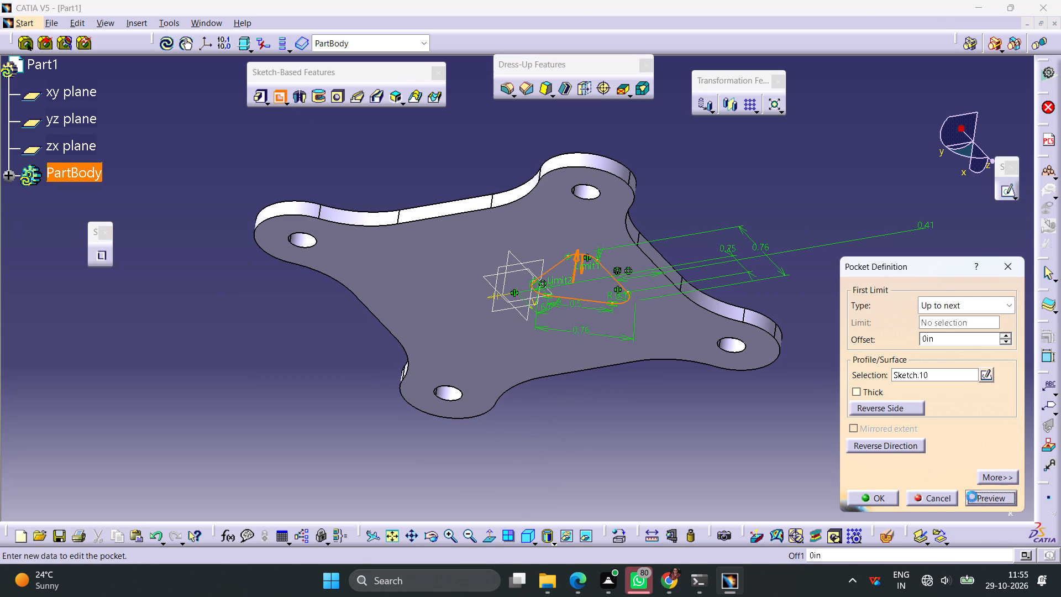
pyautogui.click(879, 497)
pyautogui.click(818, 465)
# On the plate face, sketch a symmetrically extended vertical line about 1.12 in long, centred on the horizontal axis near the plate's right edge.
pyautogui.click(512, 353)
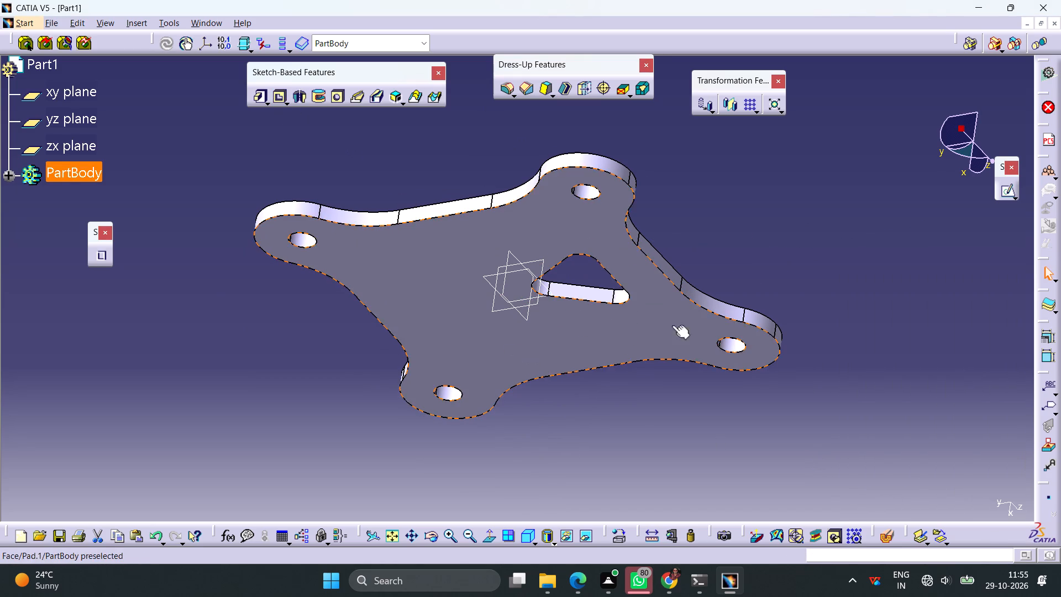
pyautogui.click(1004, 185)
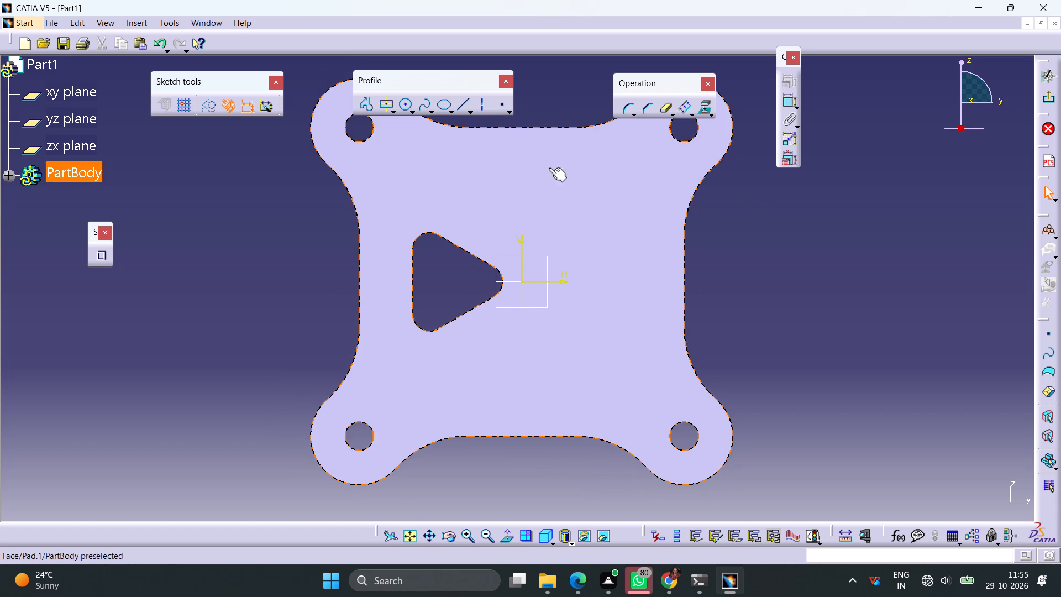
pyautogui.click(463, 101)
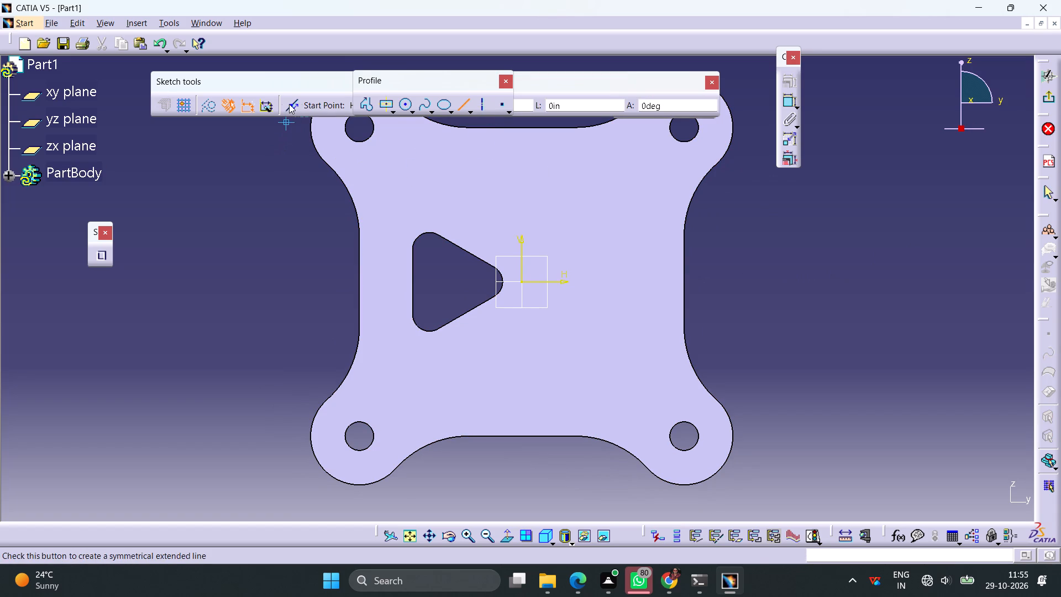
pyautogui.click(289, 104)
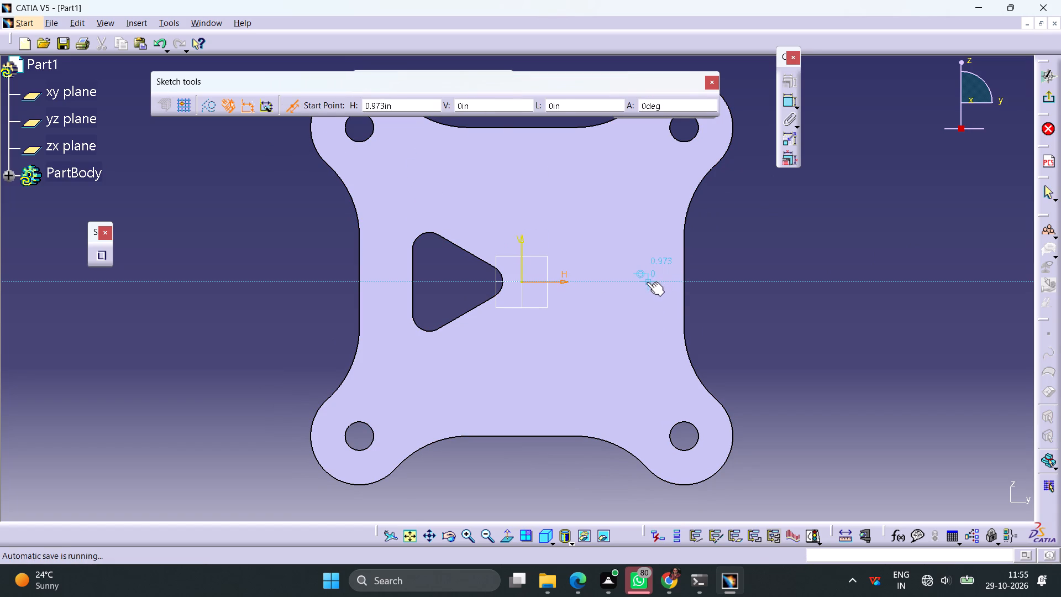
pyautogui.click(647, 282)
pyautogui.click(648, 208)
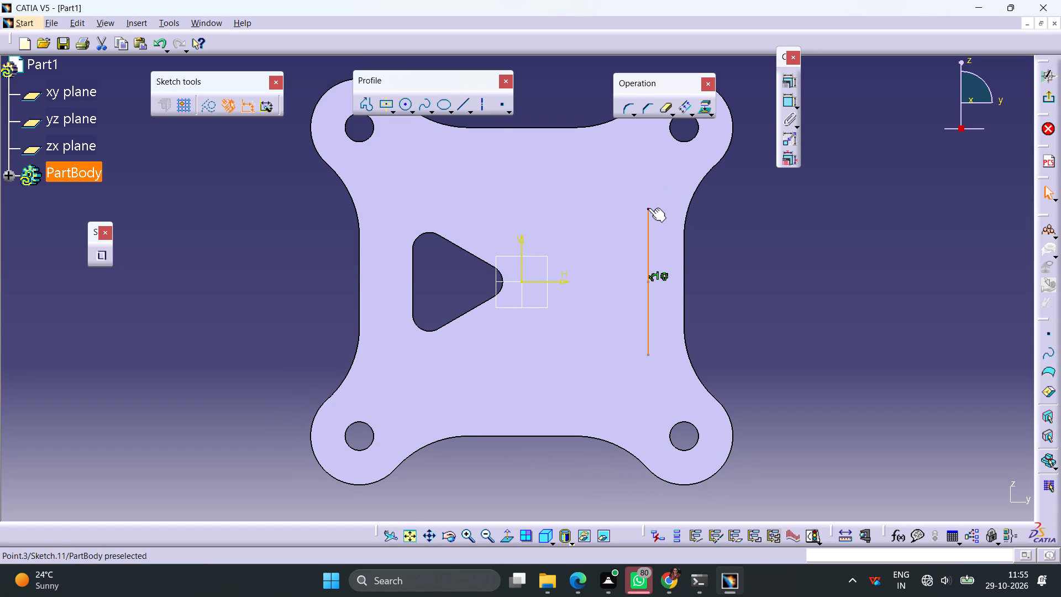
pyautogui.click(745, 273)
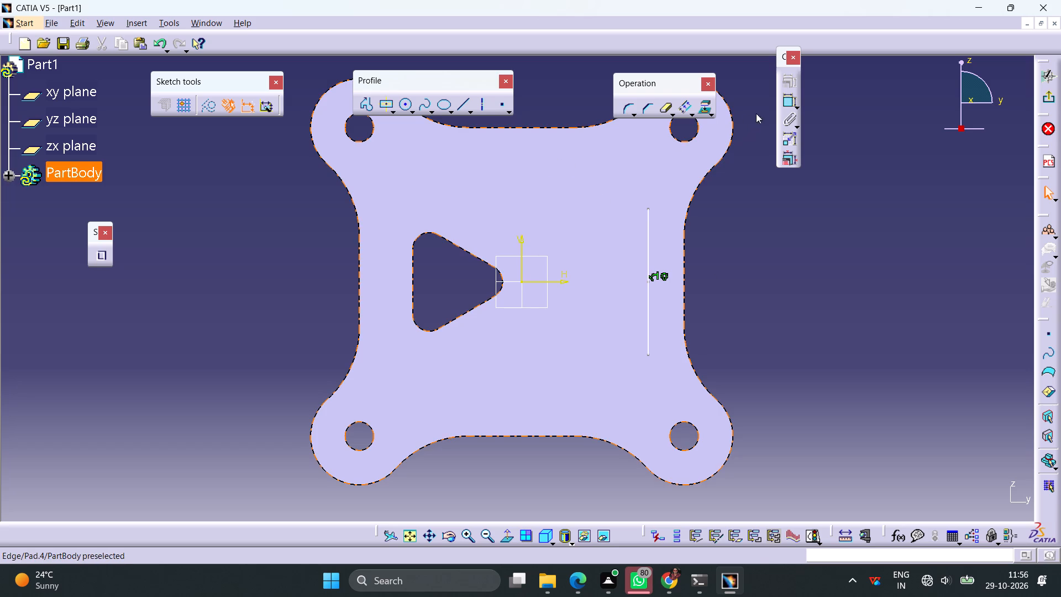
# Dimension the vertical line's offset from the plate's straight right edge and set it to 0.410 in.
pyautogui.click(791, 101)
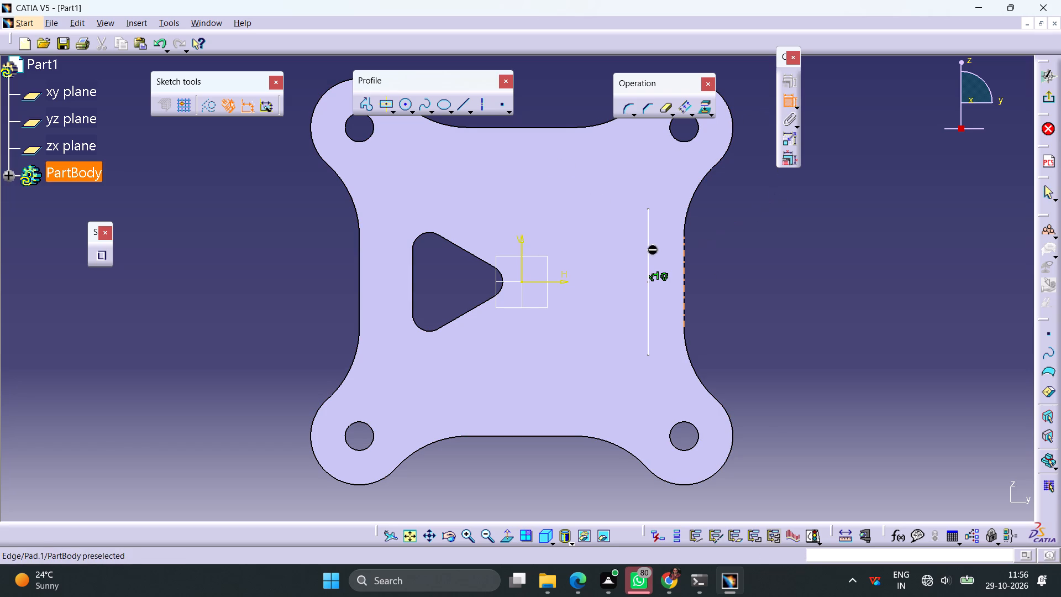
pyautogui.click(647, 248)
pyautogui.click(685, 247)
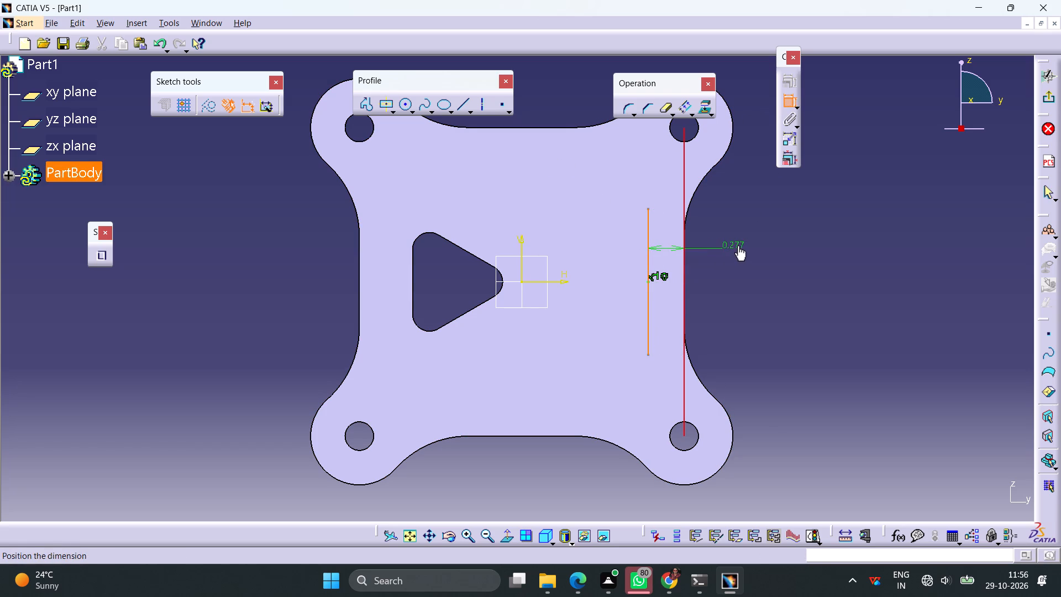
pyautogui.click(737, 245)
pyautogui.doubleClick(738, 245)
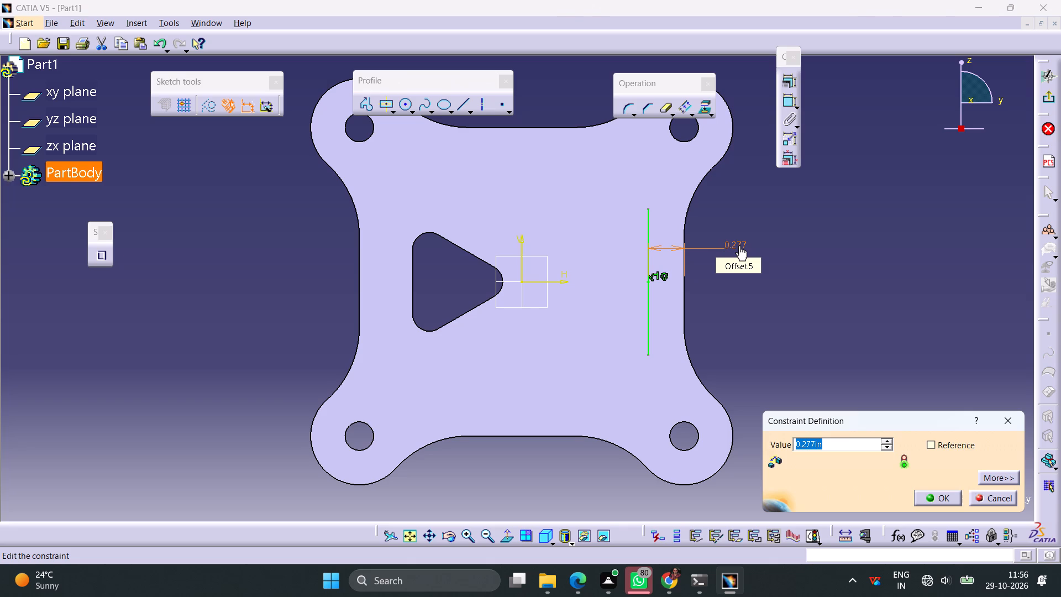
pyautogui.write('0.410')
pyautogui.press('Return')
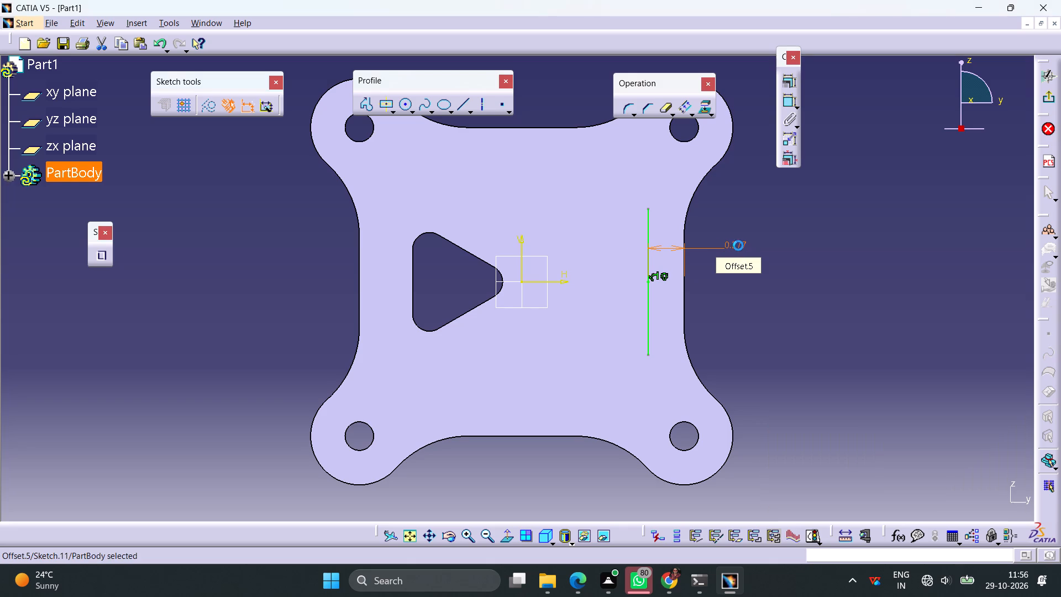
pyautogui.click(816, 321)
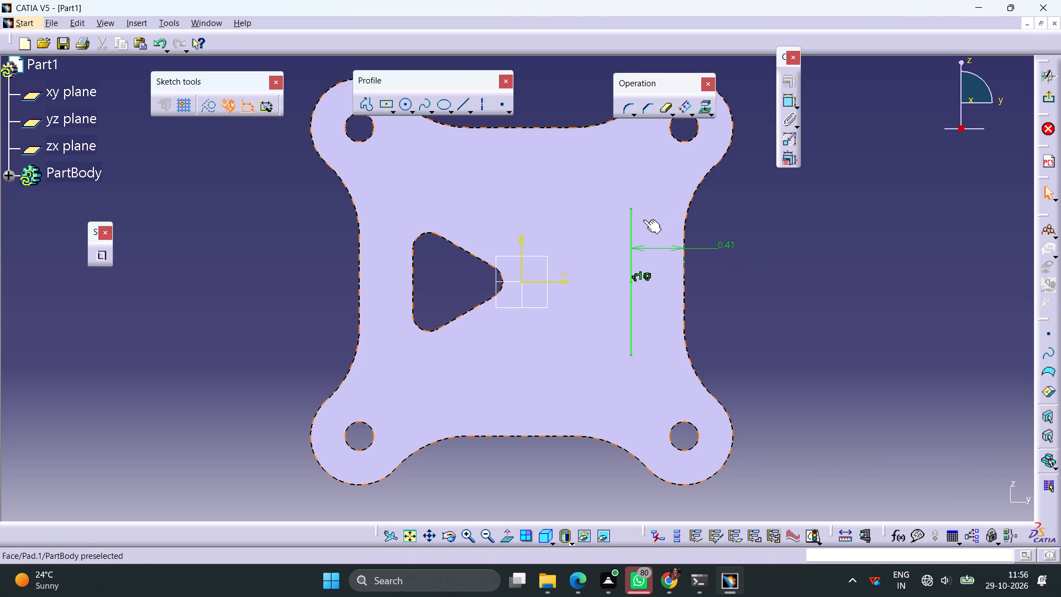
# Dimension the vertical line's length and set it to 0.5+0.13+0.13 in.
pyautogui.click(629, 227)
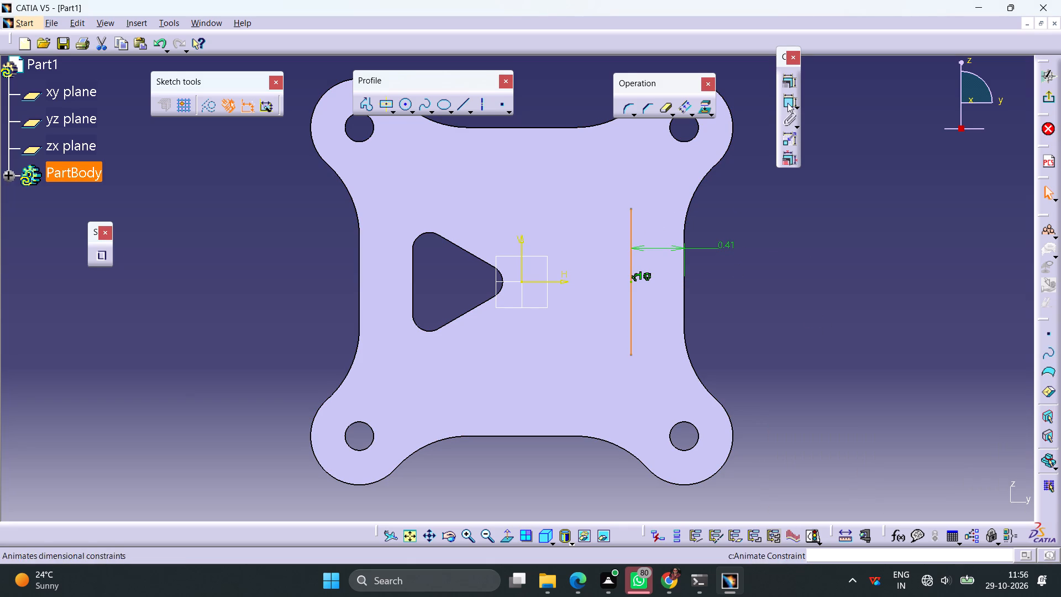
pyautogui.click(787, 103)
pyautogui.click(764, 301)
pyautogui.doubleClick(767, 295)
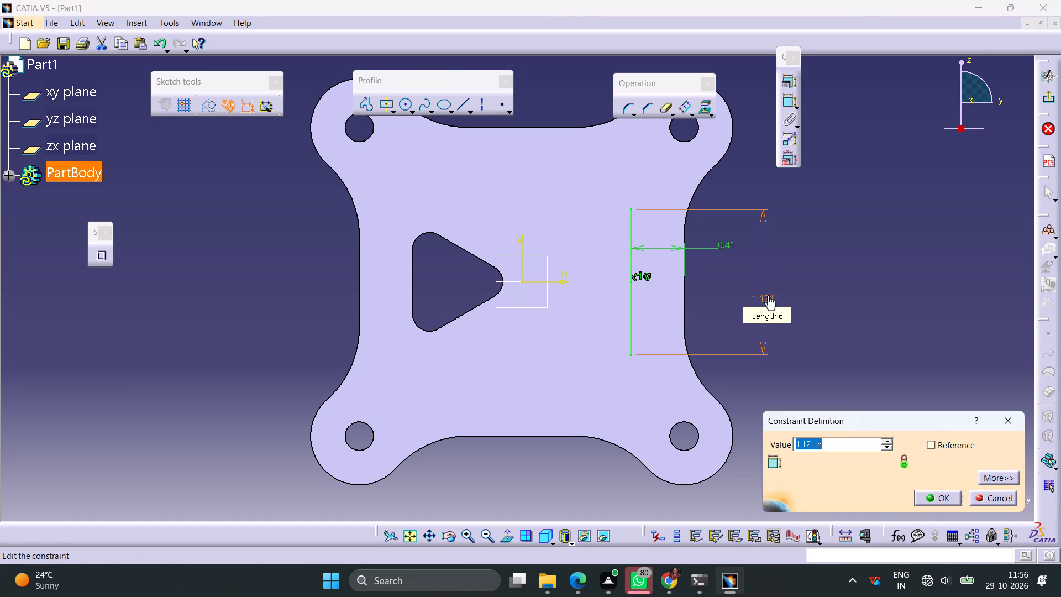
pyautogui.write('0.5+')
pyautogui.write('0.13+0.13')
pyautogui.press('Return')
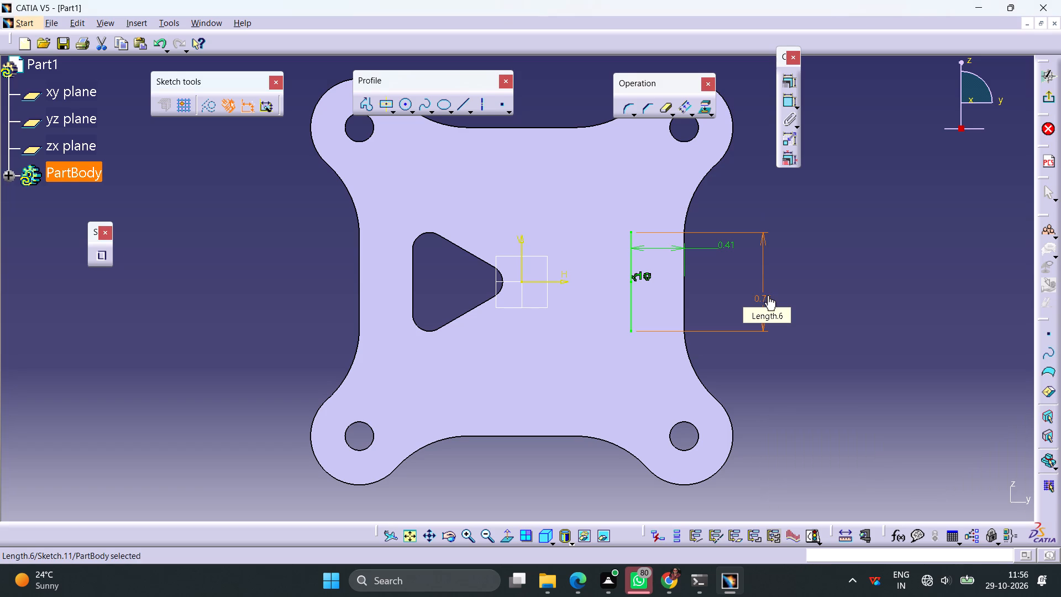
pyautogui.click(803, 289)
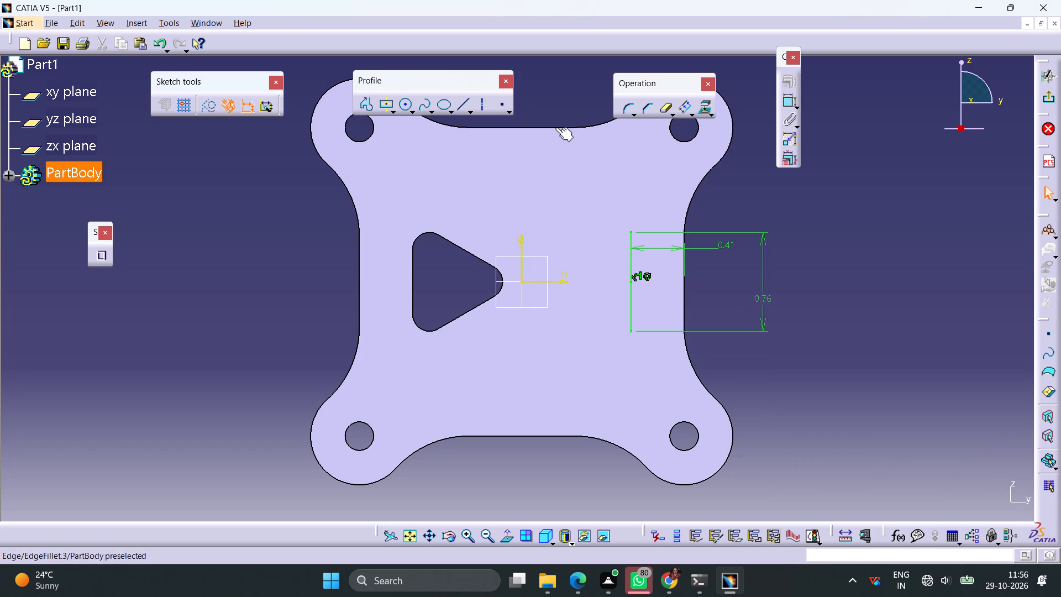
# Draw a slanted line about 0.58 in long from the vertical line's upper endpoint to the horizontal axis, without symmetrical extension.
pyautogui.click(462, 105)
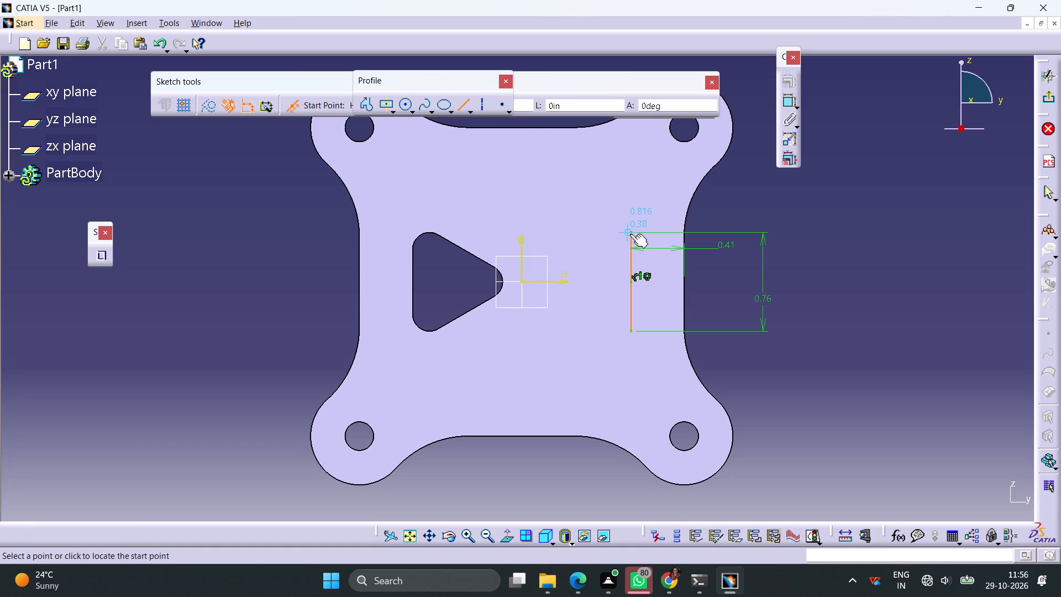
pyautogui.click(631, 234)
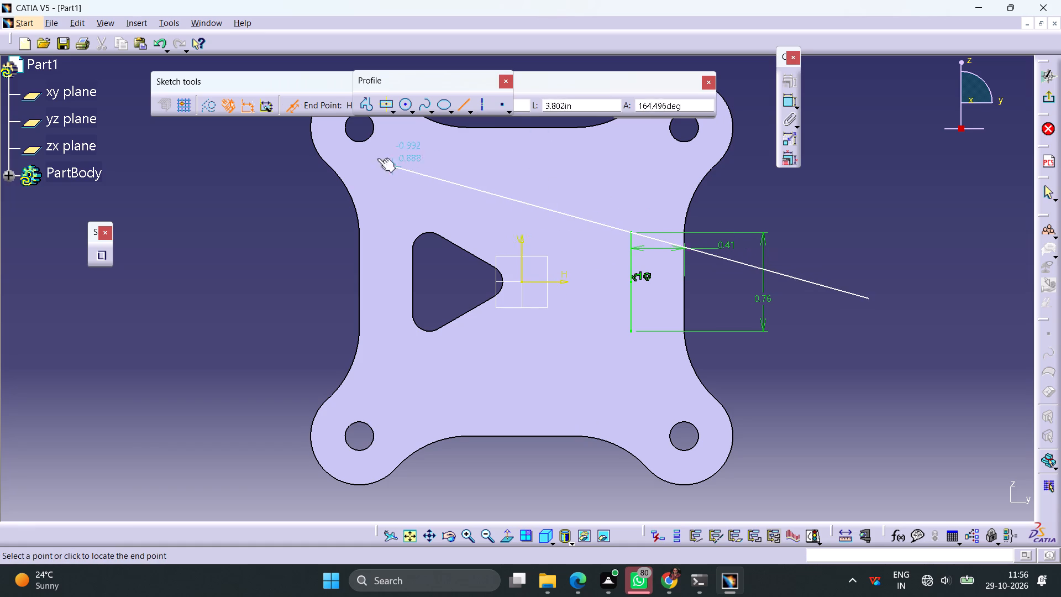
pyautogui.click(293, 106)
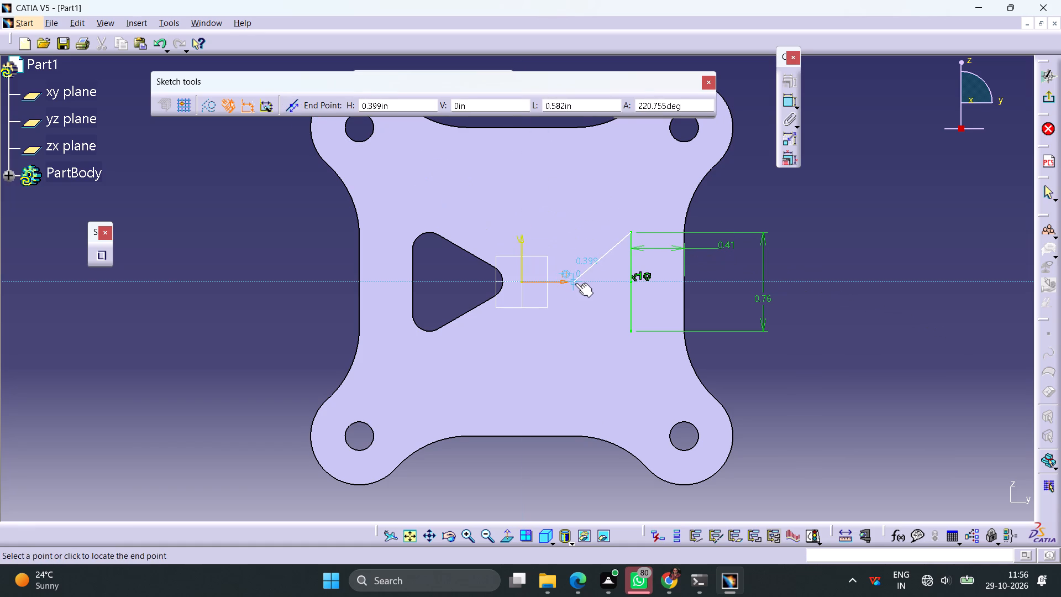
pyautogui.click(575, 283)
# Dimension the slanted line's length and set it to 0.5+0.13+0.13 in.
pyautogui.click(786, 102)
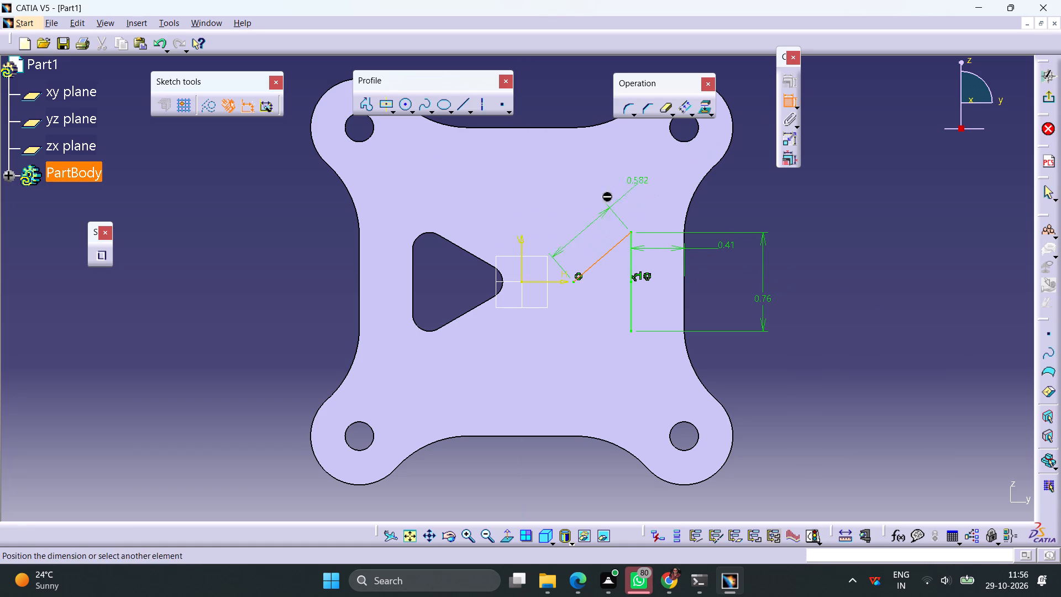
pyautogui.click(572, 211)
pyautogui.doubleClick(579, 211)
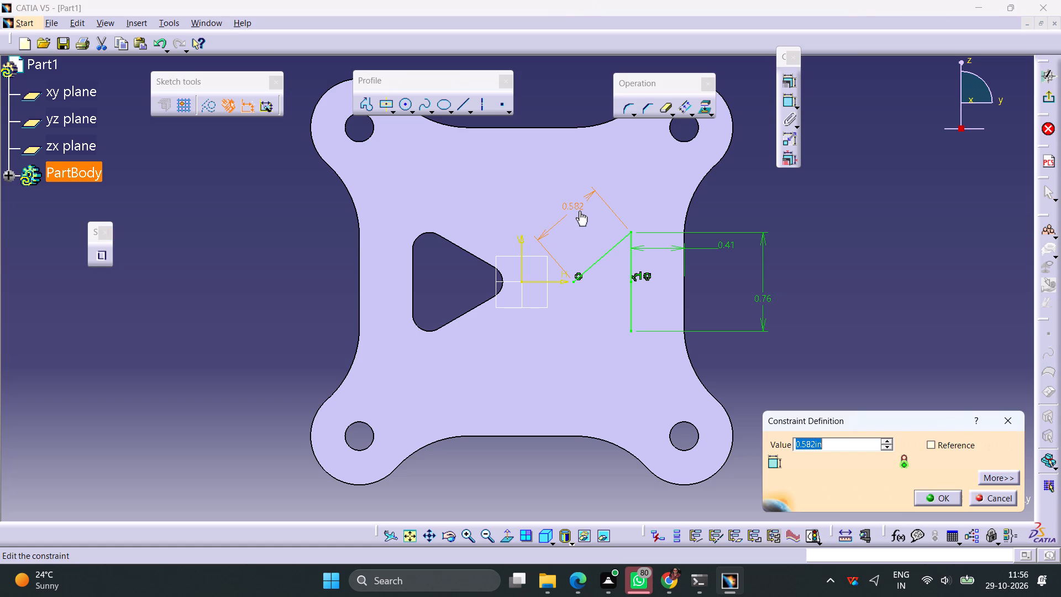
pyautogui.write('0.5+0.13+0.13')
pyautogui.press('Return')
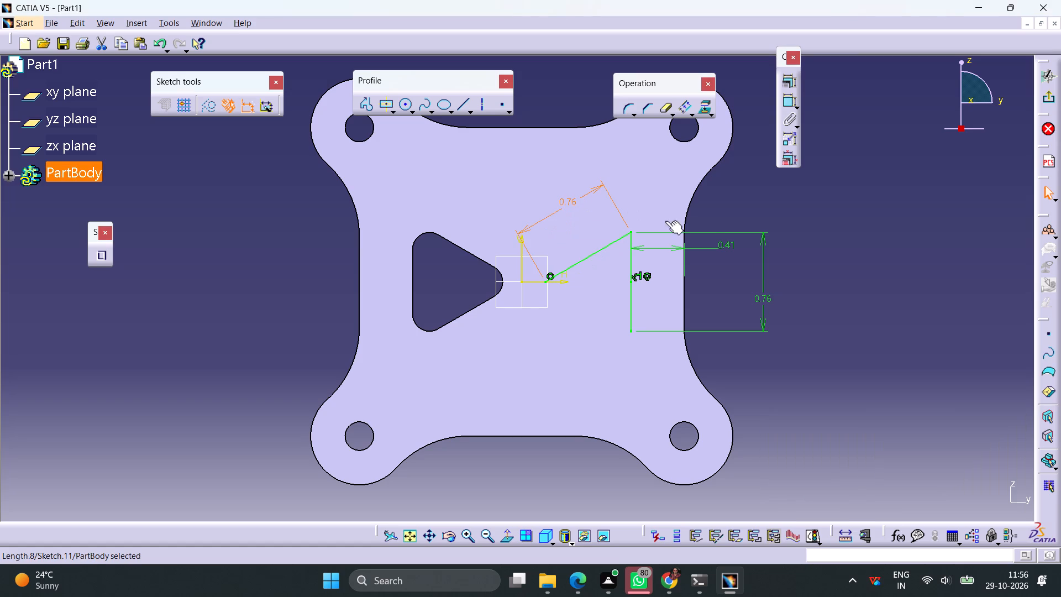
pyautogui.click(824, 204)
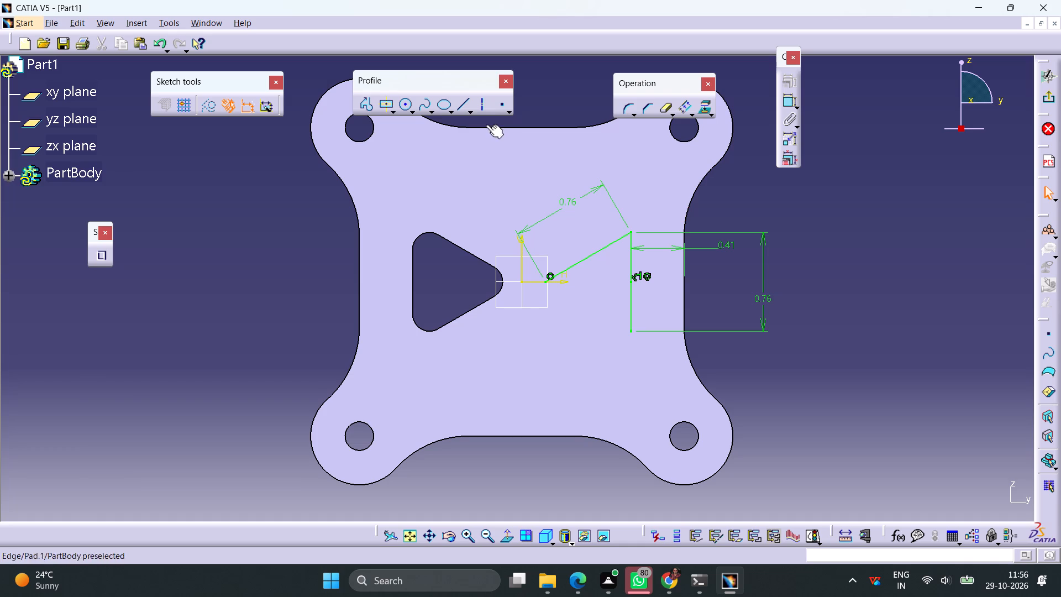
# Draw a line from the slanted line's endpoint on the horizontal axis to the vertical line's lower endpoint, closing the triangle.
pyautogui.click(461, 106)
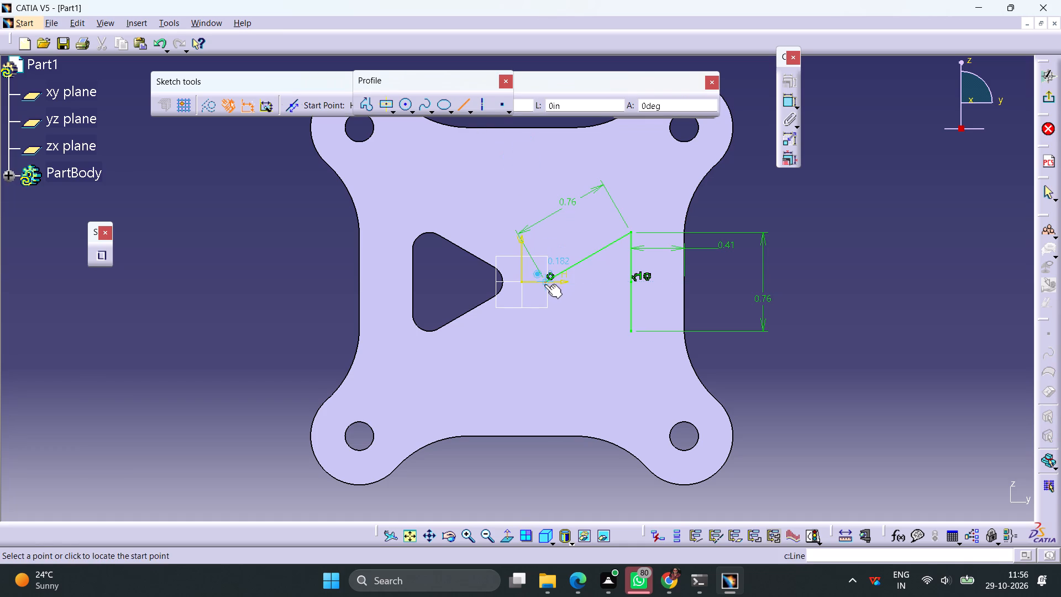
pyautogui.click(547, 281)
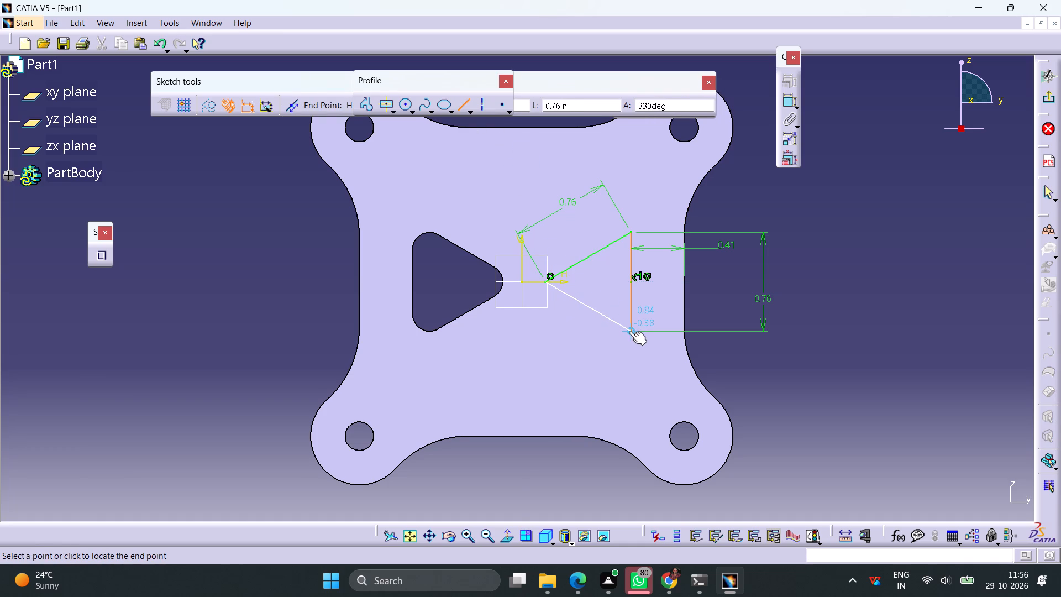
pyautogui.click(631, 332)
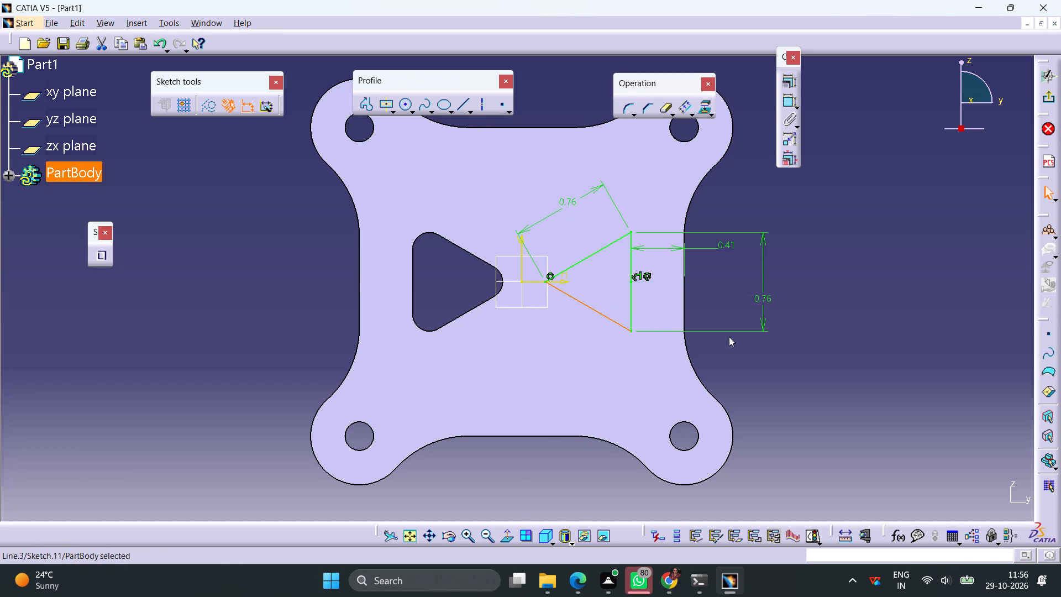
pyautogui.click(788, 361)
# Round the corner between the upper slanted line and the vertical line, keeping the lines untrimmed, with a 0.13 in radius.
pyautogui.click(625, 116)
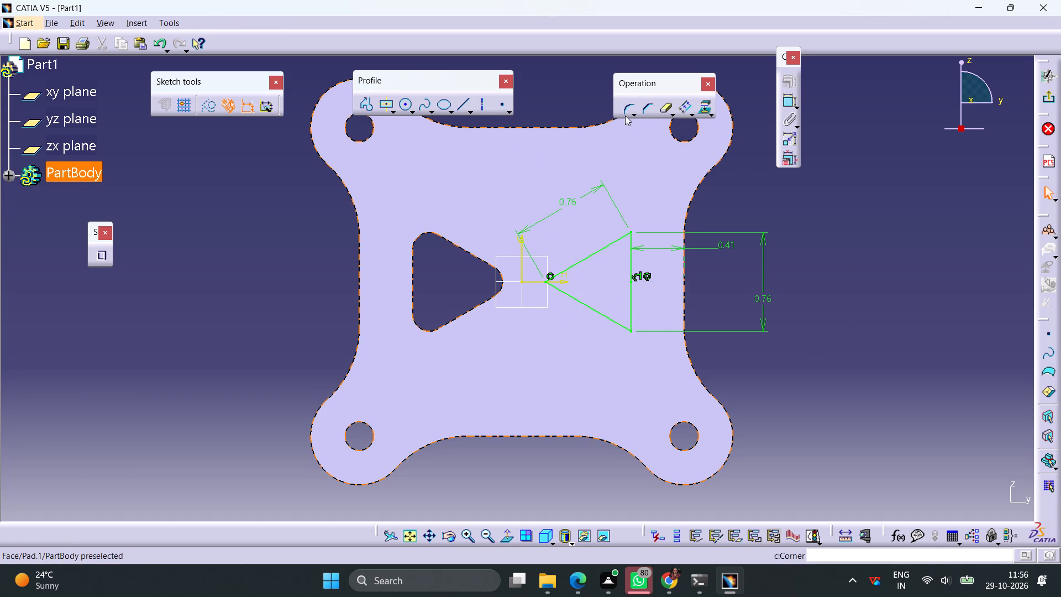
pyautogui.click(614, 244)
pyautogui.click(630, 242)
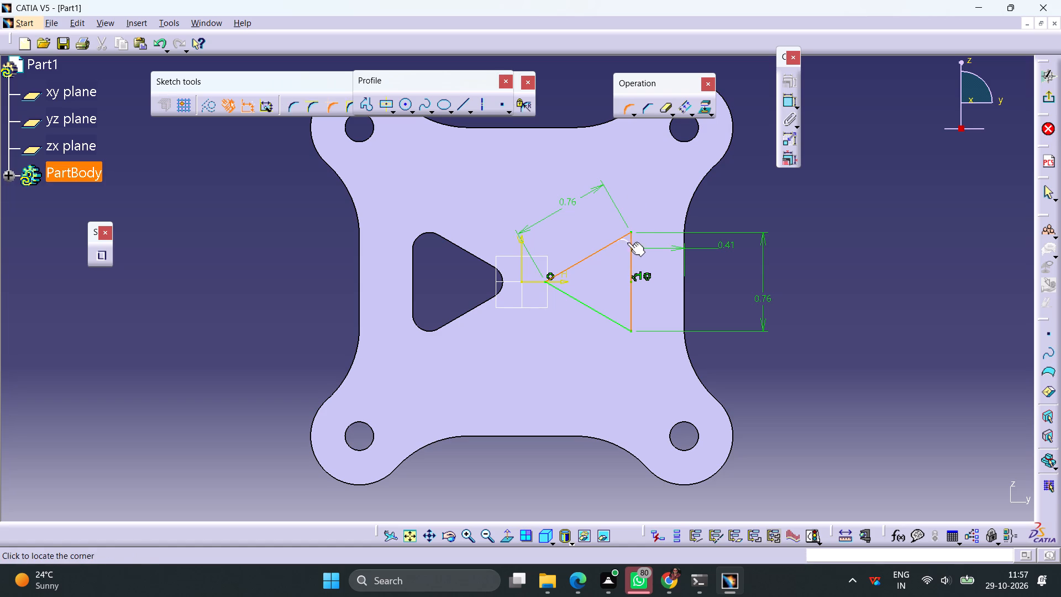
pyautogui.click(622, 243)
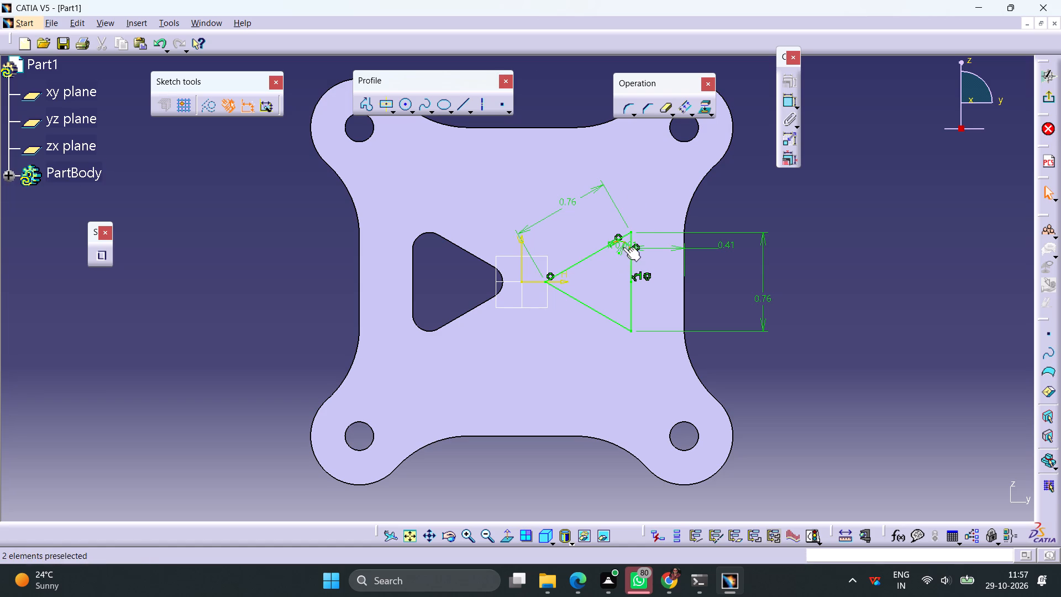
pyautogui.doubleClick(623, 247)
pyautogui.write('0.13')
pyautogui.press('Return')
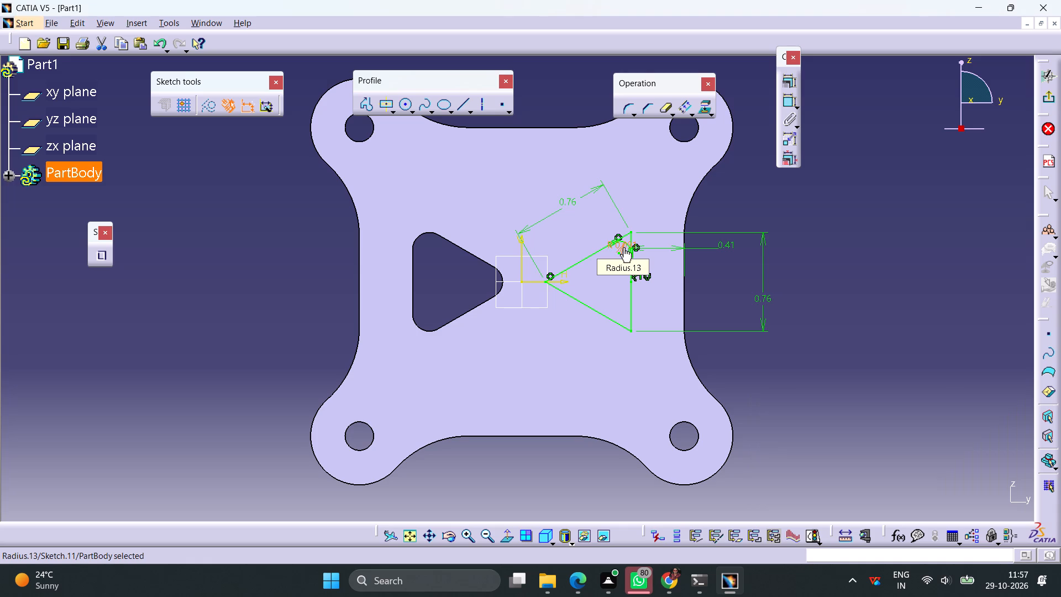
# Round the triangle's apex between the two slanted lines with a 0.13 in radius corner.
pyautogui.click(624, 107)
pyautogui.keyDown('ctrl'); pyautogui.moveTo(595, 272); pyautogui.dragTo(592, 221, button='middle'); pyautogui.keyUp('ctrl')
pyautogui.click(597, 261)
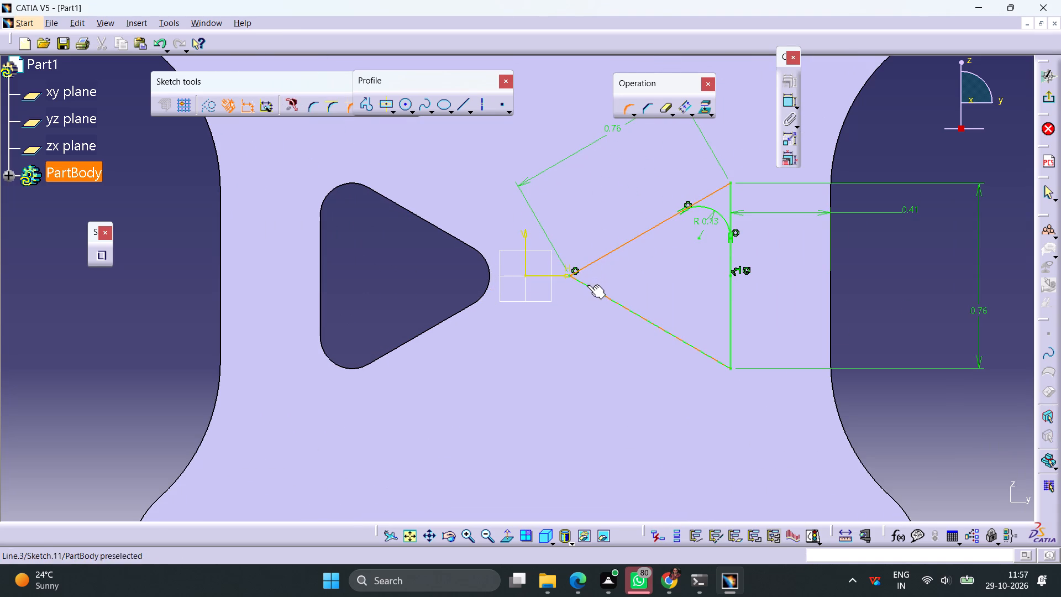
pyautogui.click(587, 285)
pyautogui.click(589, 279)
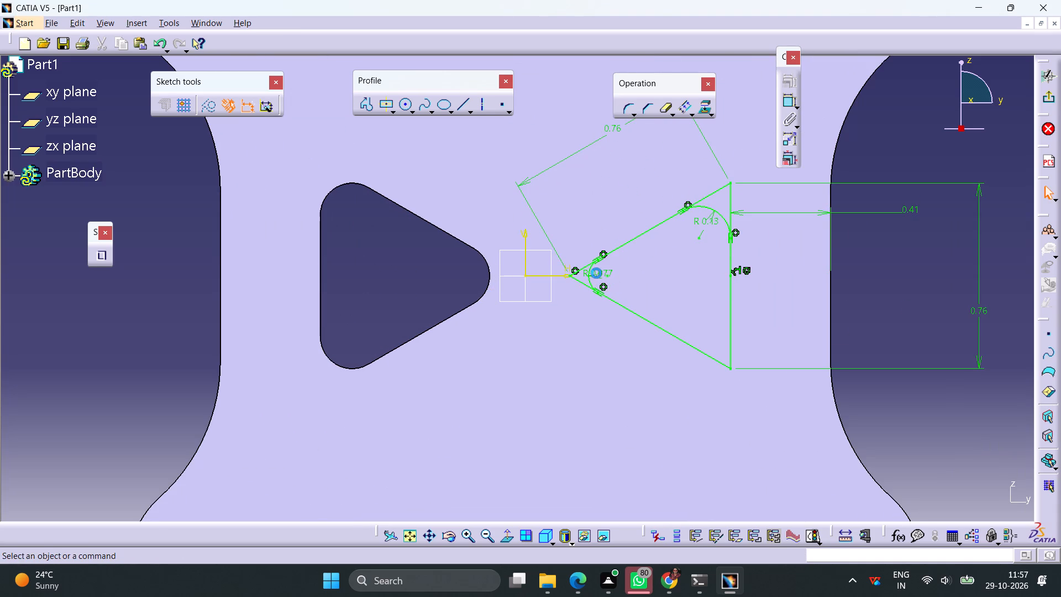
pyautogui.doubleClick(596, 273)
pyautogui.write('0.13')
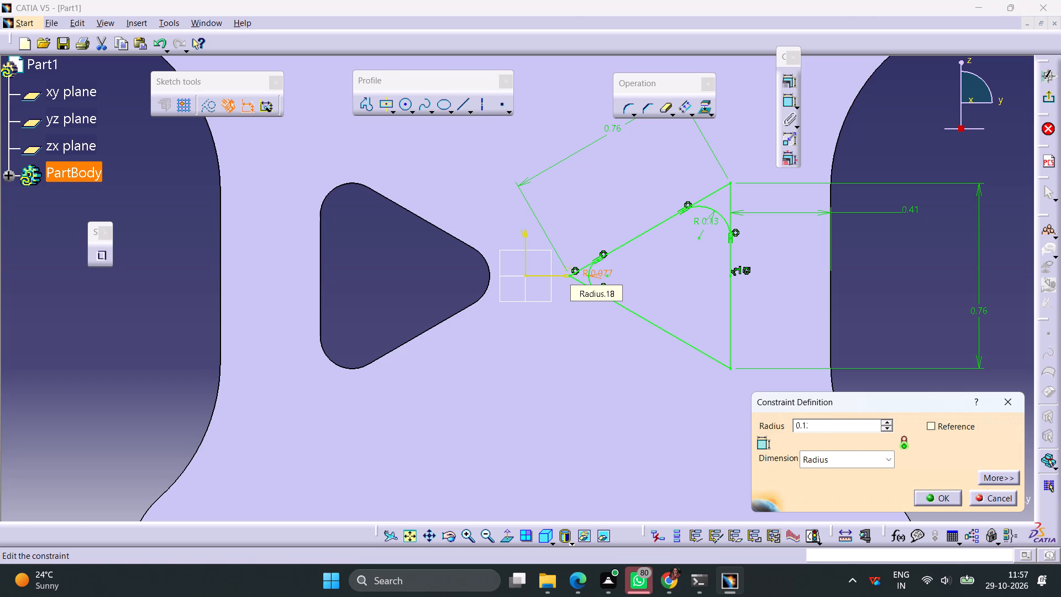
pyautogui.press('Return')
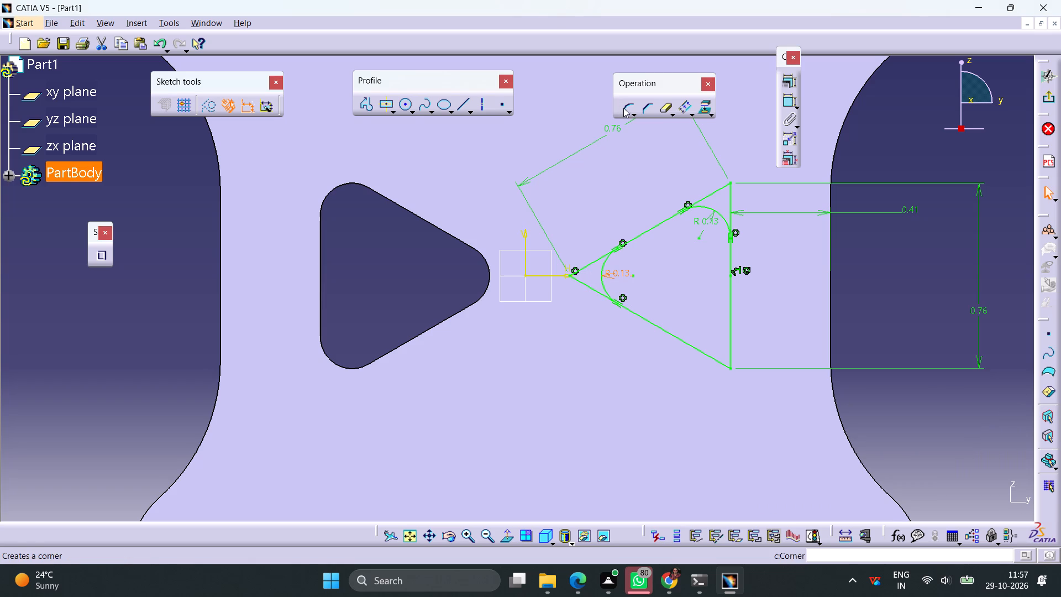
# Round the corner between the lower slanted line and the vertical line with a 0.13 in radius.
pyautogui.click(623, 108)
pyautogui.click(708, 355)
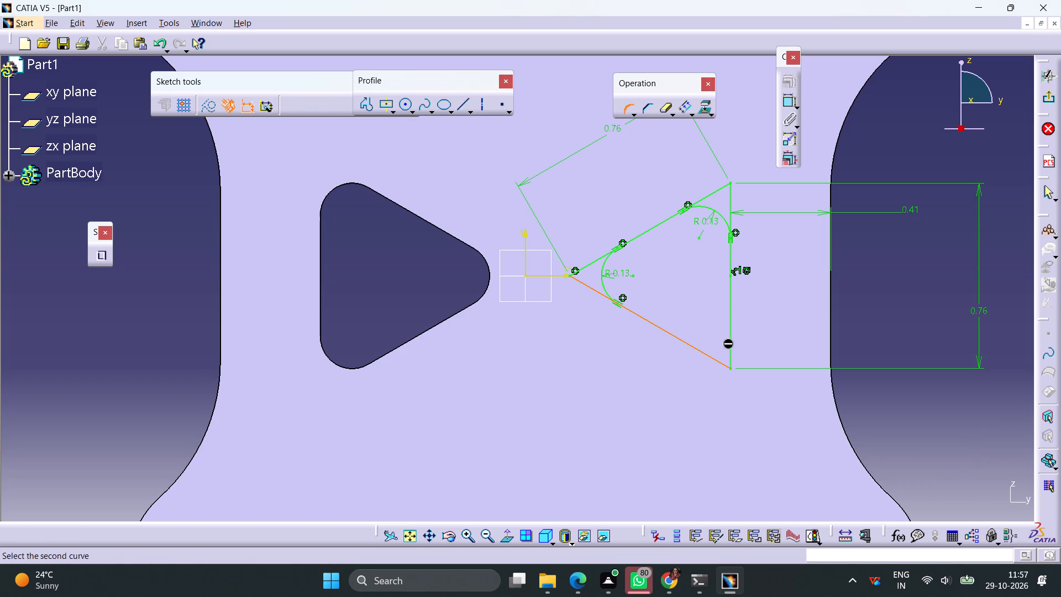
pyautogui.click(728, 334)
pyautogui.click(726, 335)
pyautogui.doubleClick(715, 331)
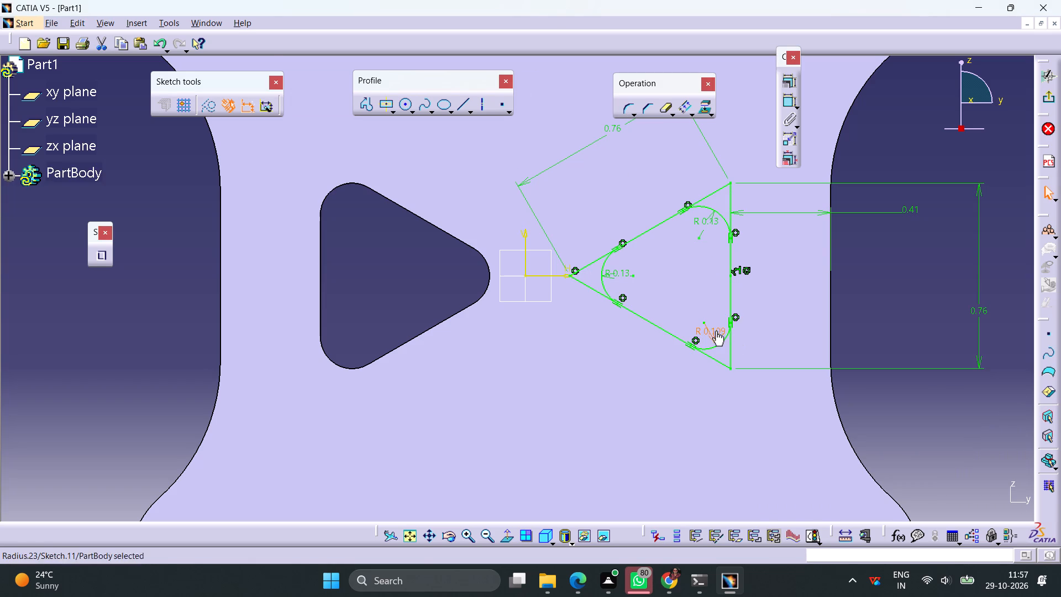
pyautogui.write('0.13')
pyautogui.press('Return')
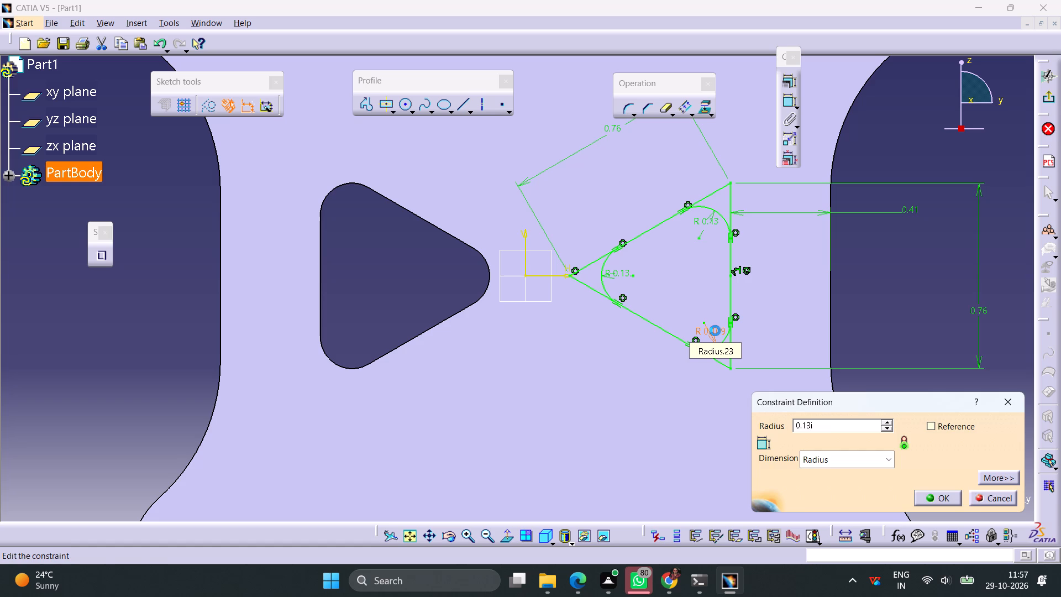
# Quick-trim the line ends outside the corner arcs, converting length constraints to distances, and dimension the upper slanted line's length as 0.5 in.
pyautogui.click(662, 112)
pyautogui.click(711, 197)
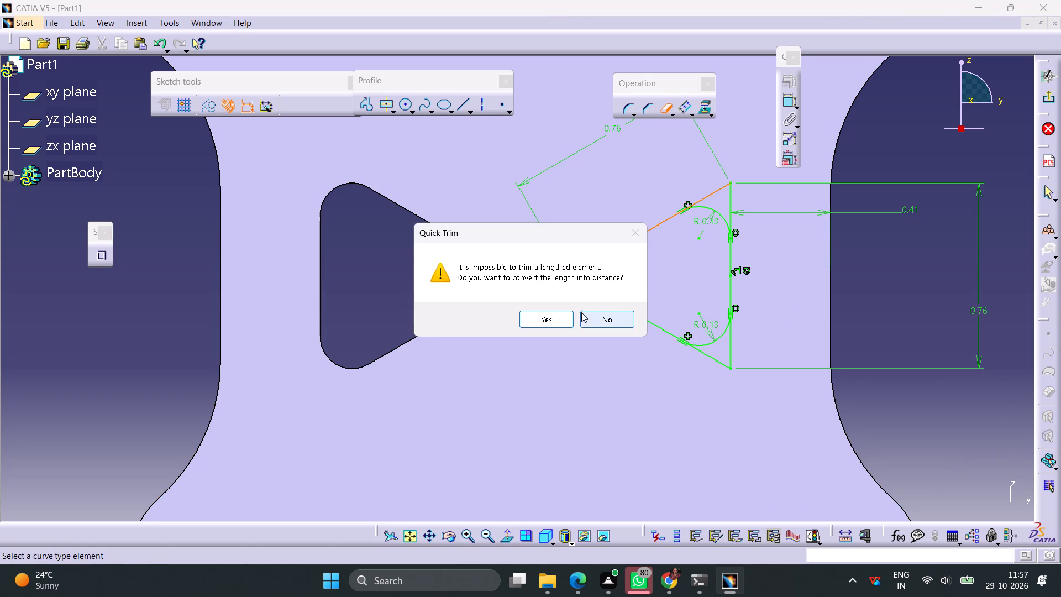
pyautogui.click(560, 315)
pyautogui.click(664, 111)
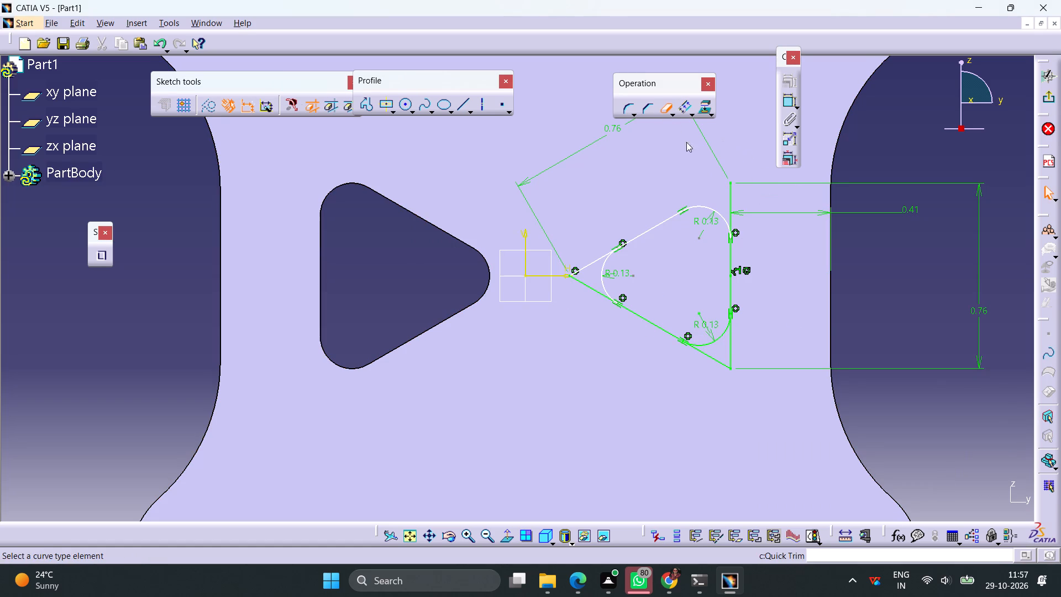
pyautogui.click(730, 202)
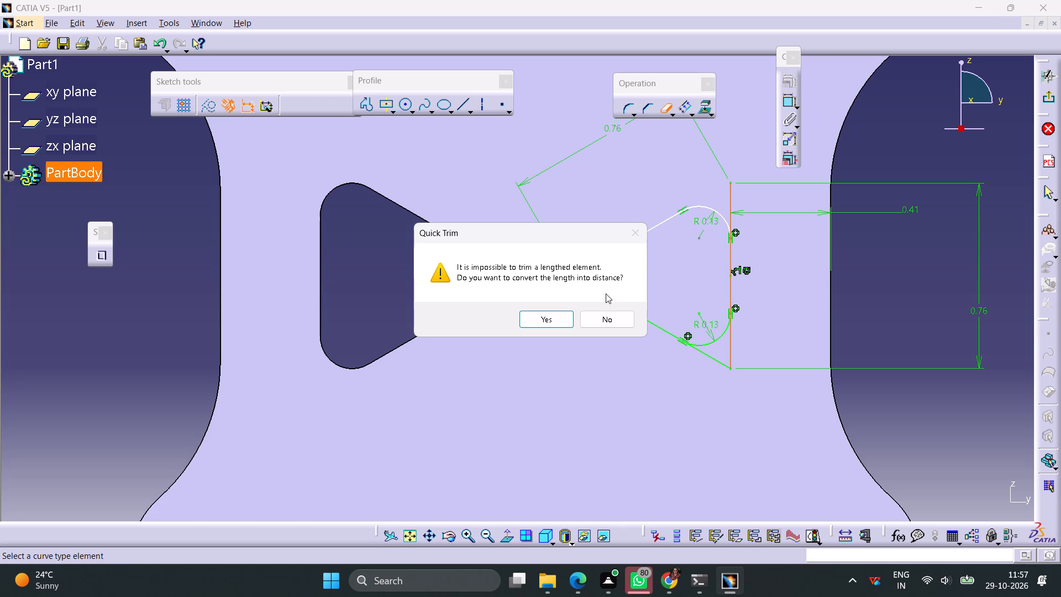
pyautogui.click(561, 317)
pyautogui.click(582, 332)
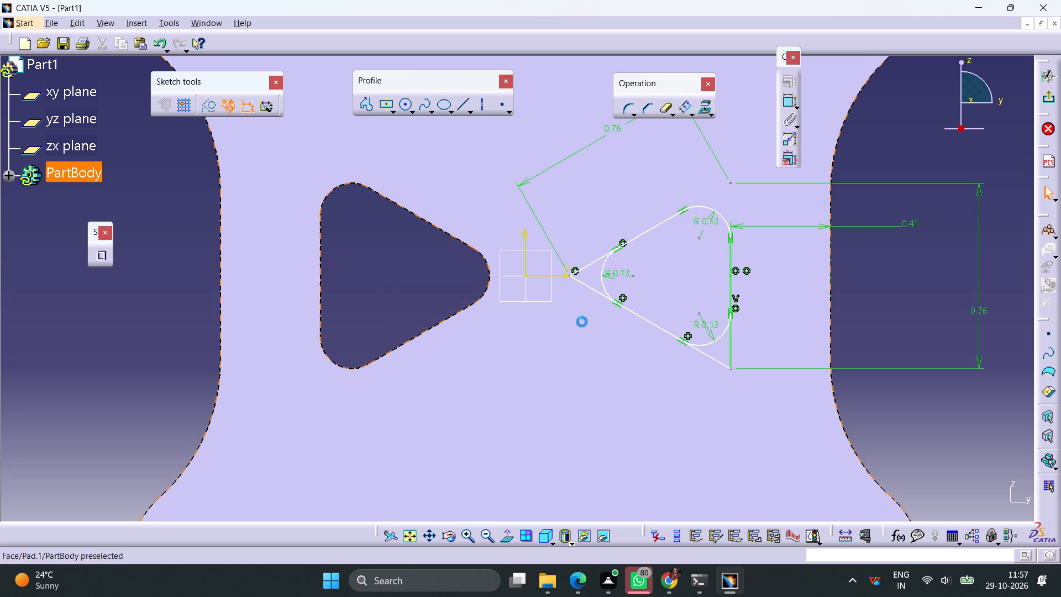
pyautogui.click(667, 109)
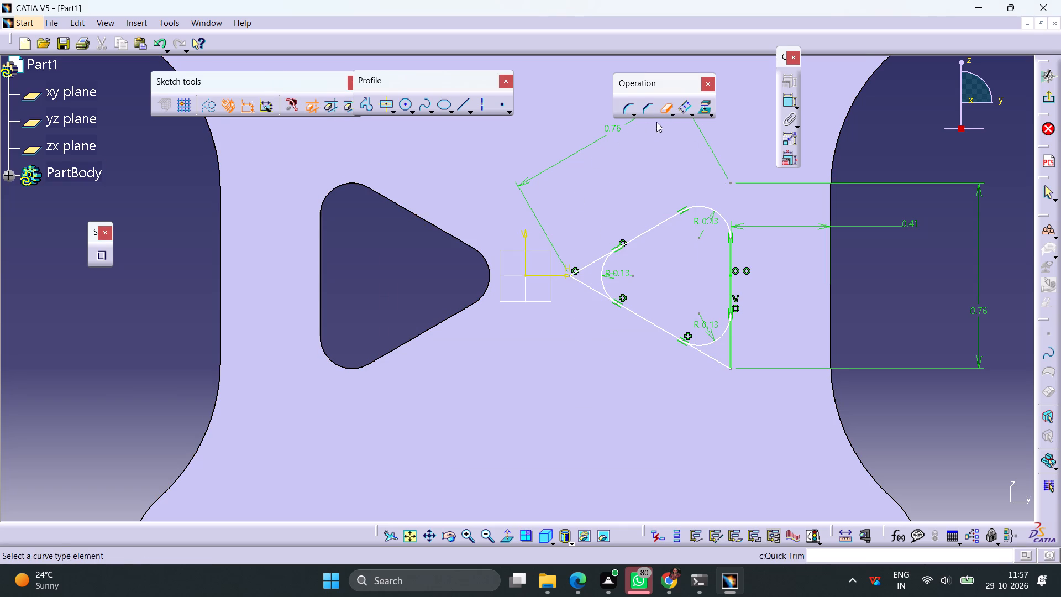
pyautogui.click(596, 263)
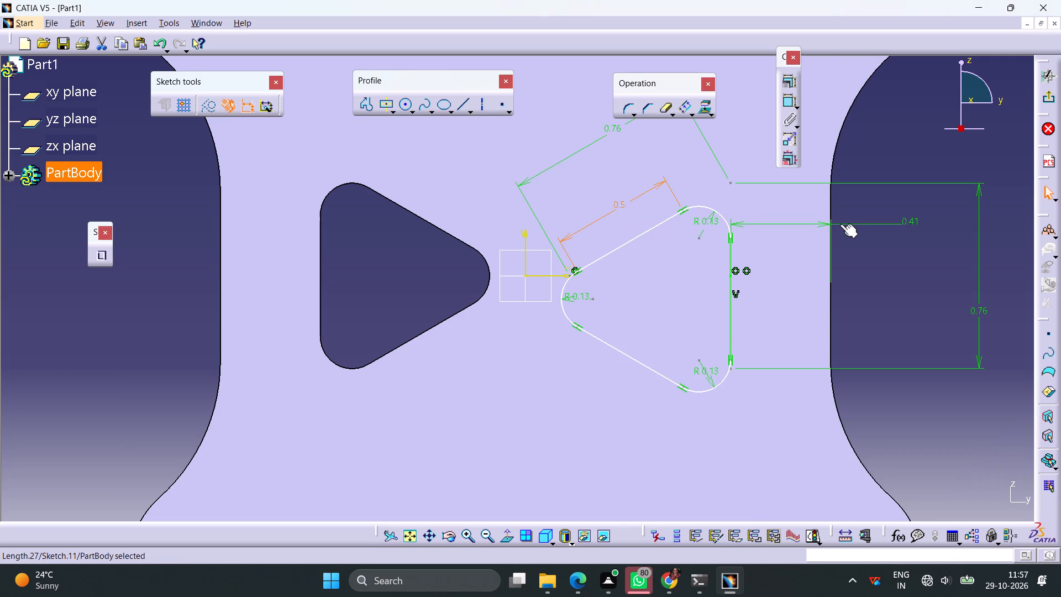
pyautogui.click(876, 252)
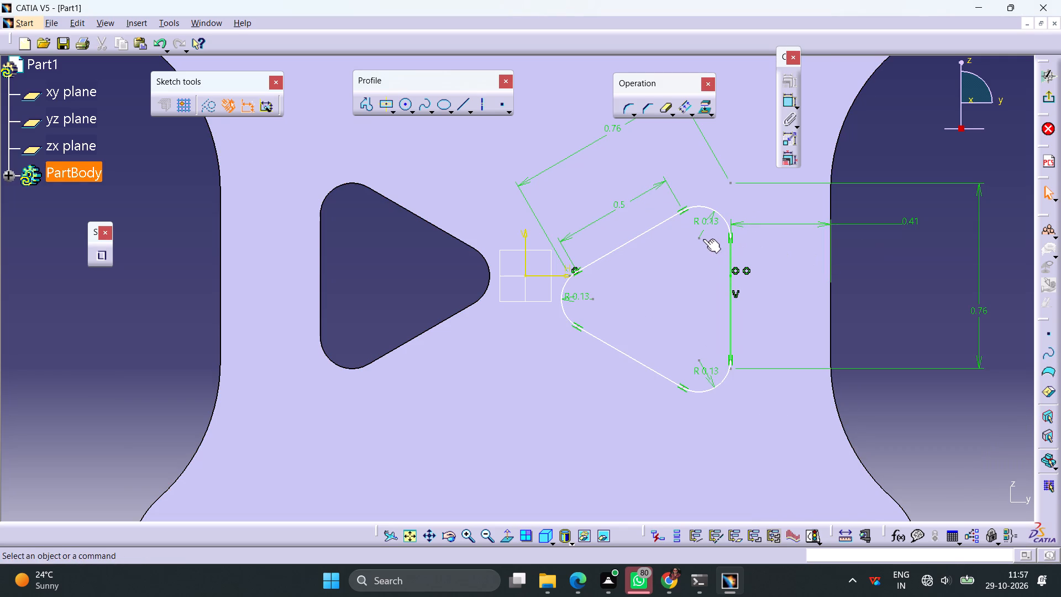
# Constrain the centres of the upper and lower corner arcs to be symmetric about the horizontal axis.
pyautogui.click(698, 239)
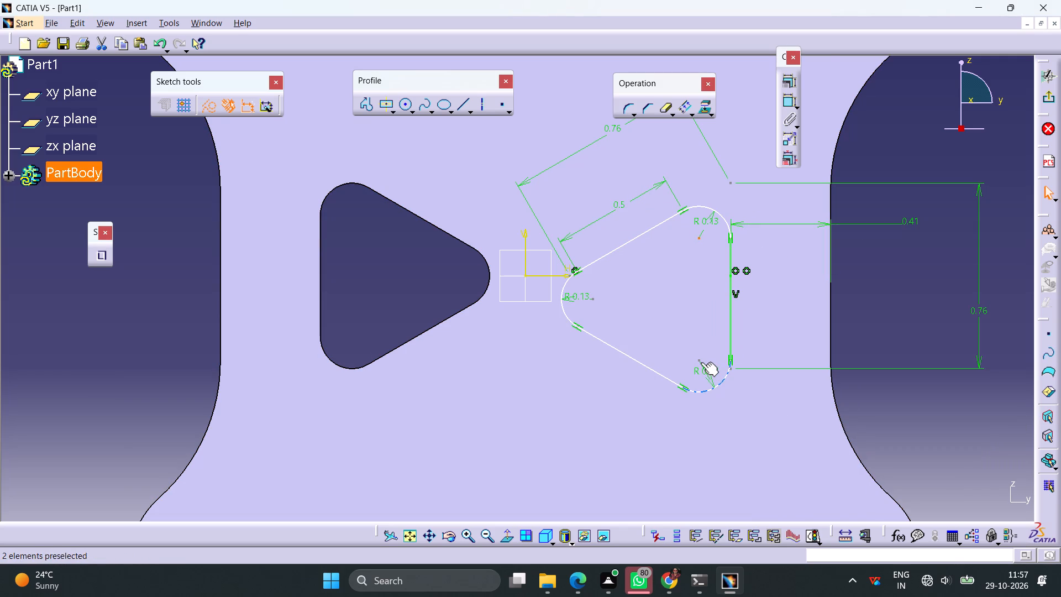
pyautogui.keyDown('ctrl'); pyautogui.click(698, 360); pyautogui.keyUp('ctrl')
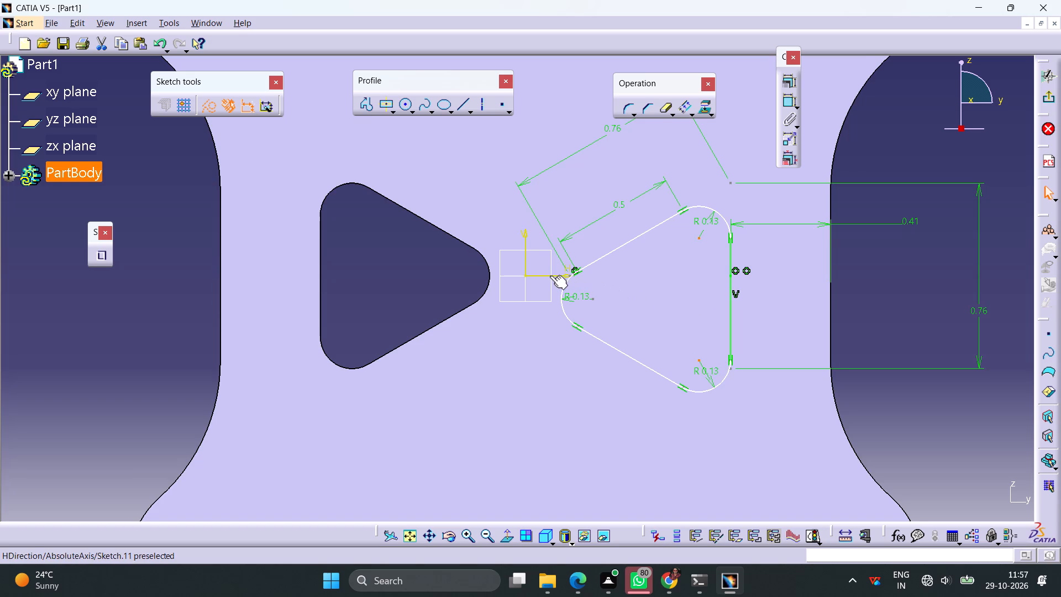
pyautogui.keyDown('ctrl'); pyautogui.click(549, 275); pyautogui.keyUp('ctrl')
pyautogui.click(786, 77)
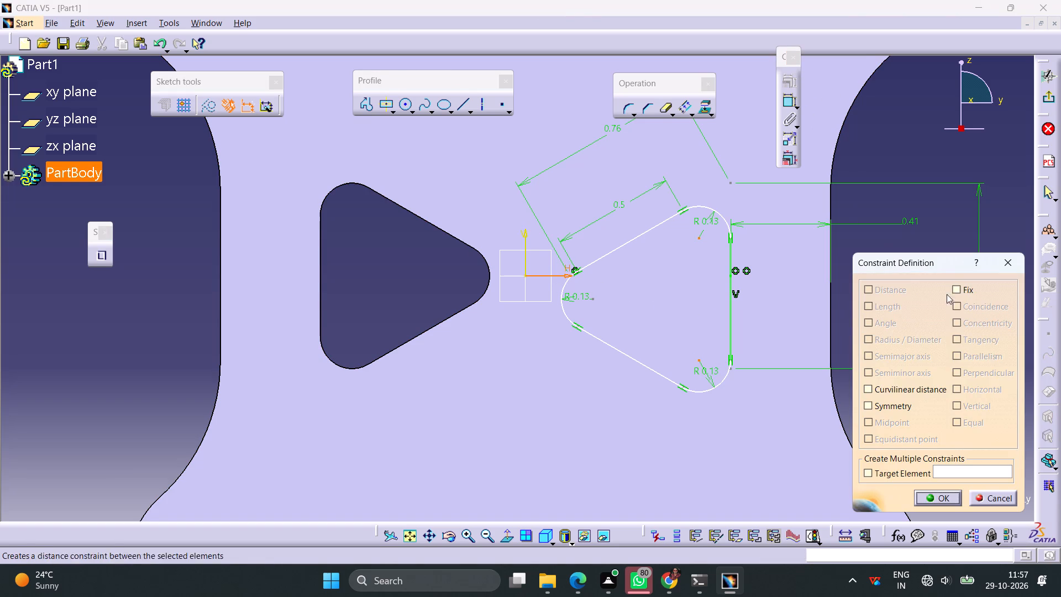
pyautogui.click(889, 407)
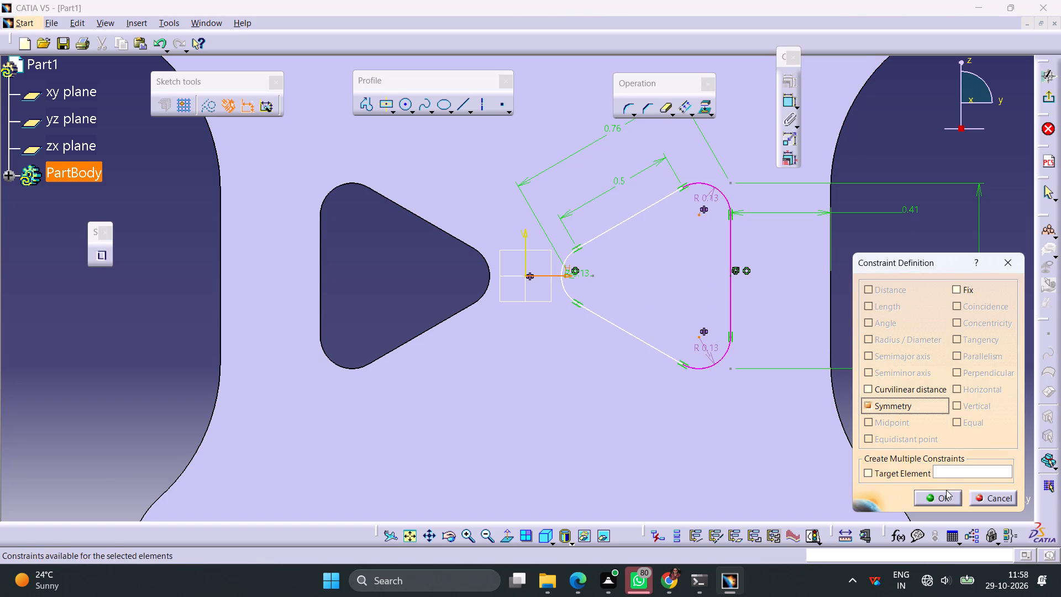
pyautogui.click(939, 497)
# Delete the radius constraint on the lower corner arc.
pyautogui.click(712, 348)
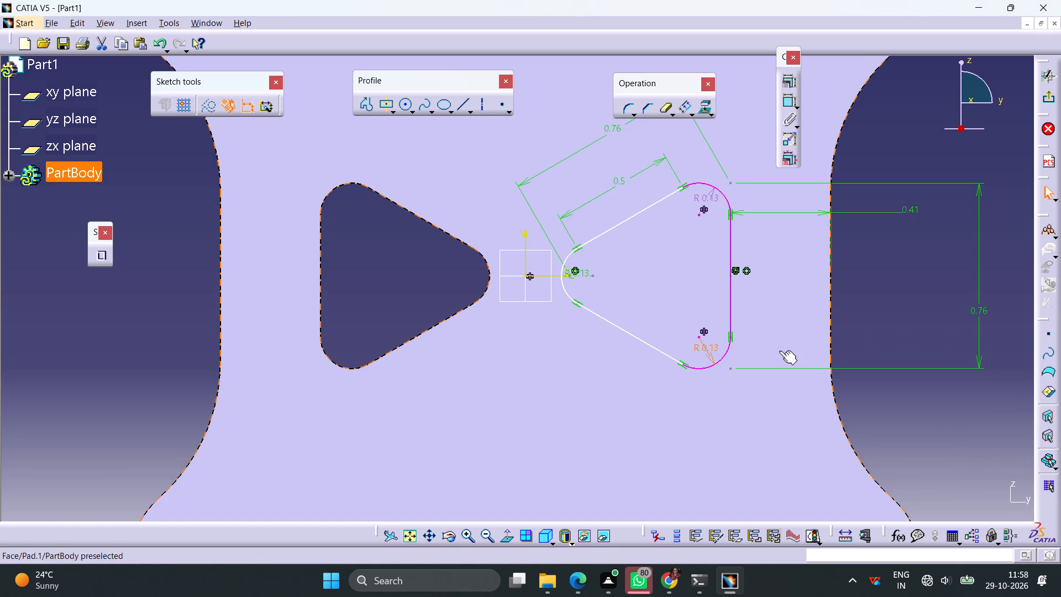
pyautogui.press('Delete')
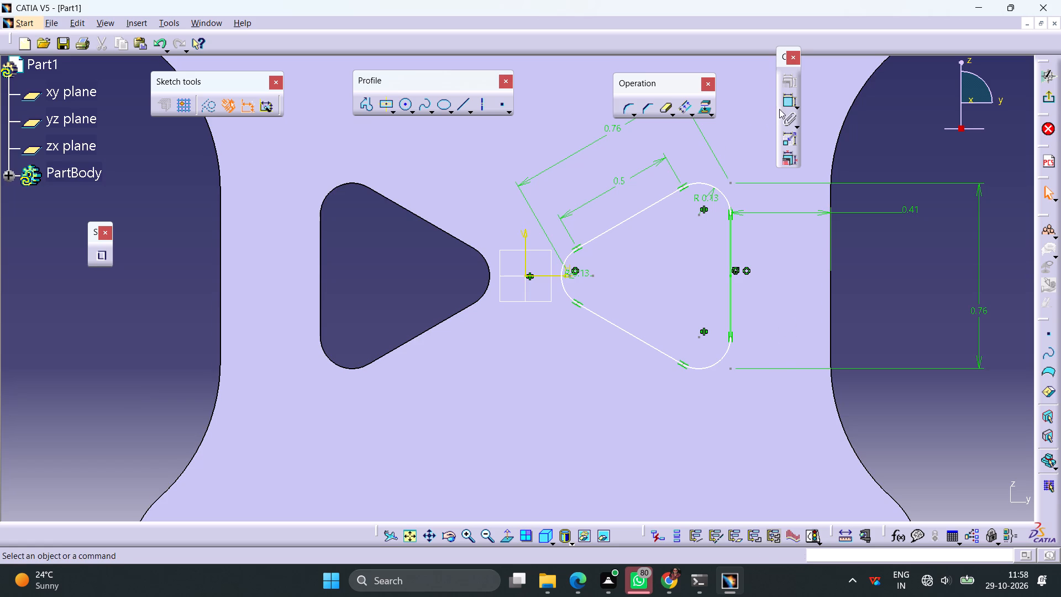
# Dimension the distance between the upper corner arc's centre and the horizontal axis.
pyautogui.click(786, 103)
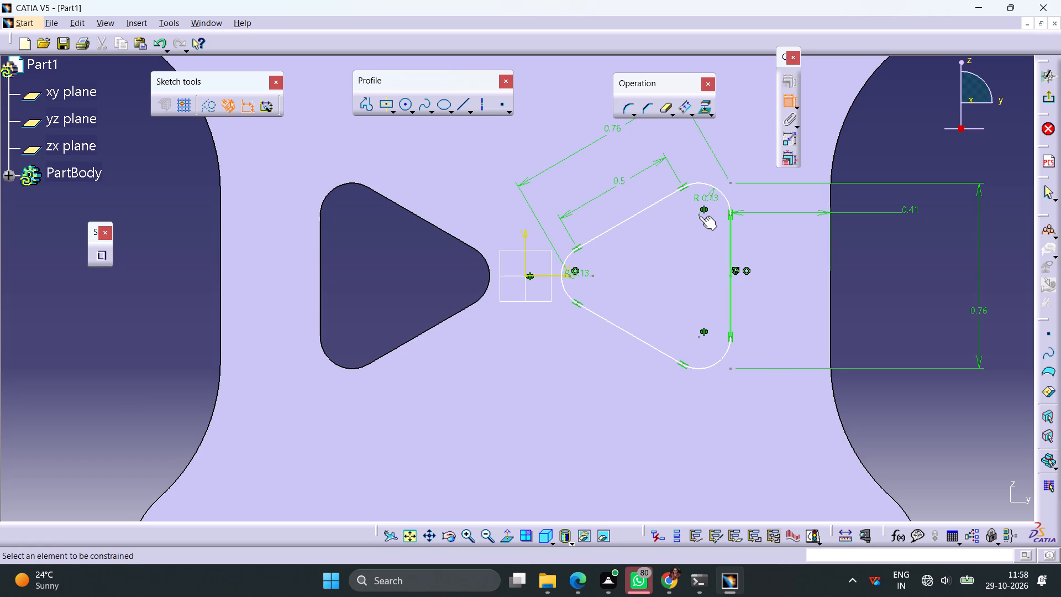
pyautogui.click(699, 215)
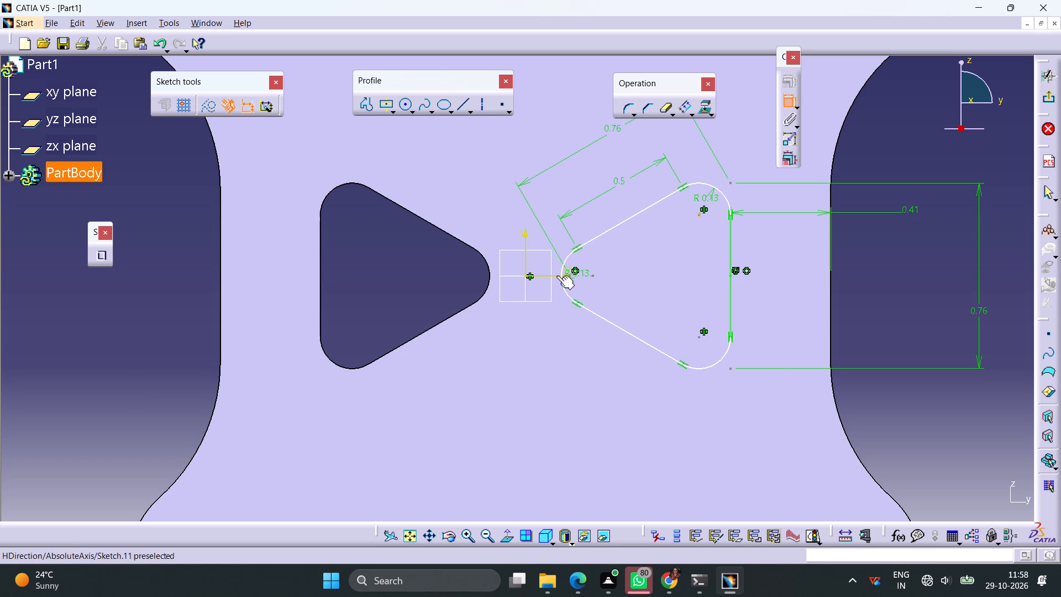
pyautogui.click(554, 275)
pyautogui.click(864, 274)
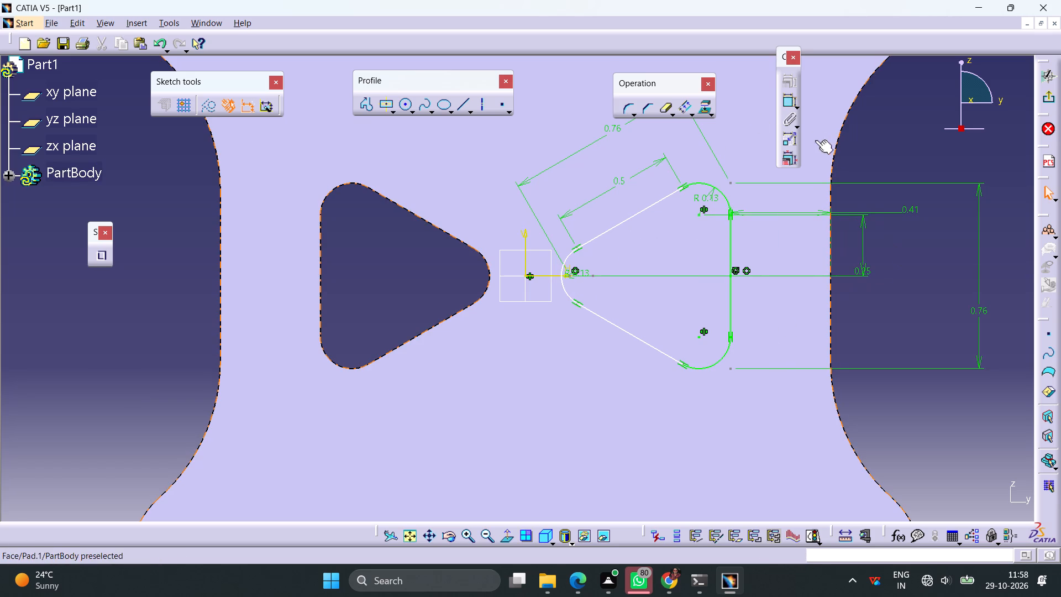
# Dimension the angle between the upper slanted line and the sketch's vertical axis.
pyautogui.click(784, 102)
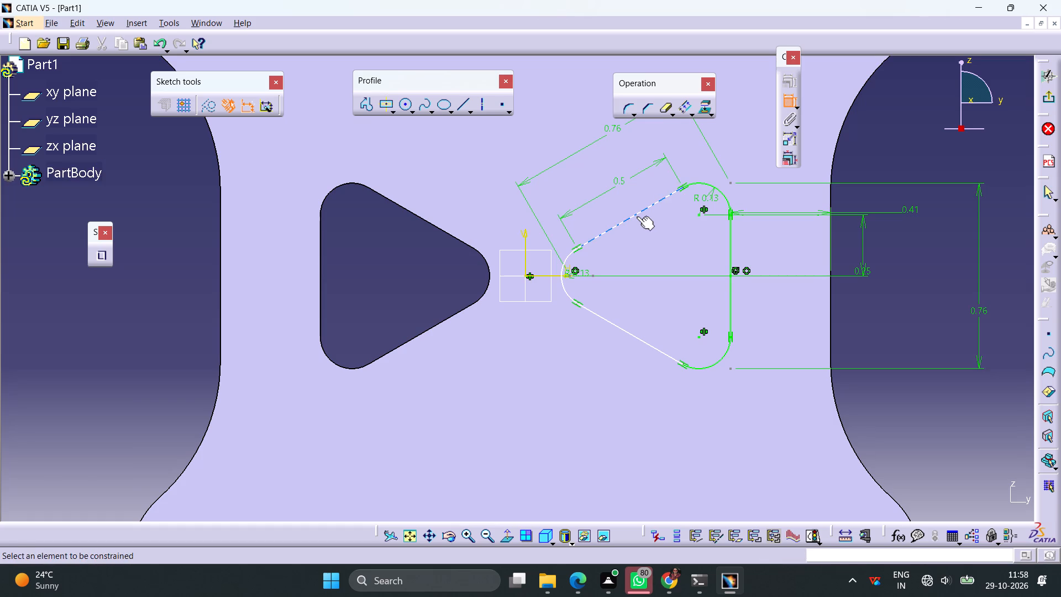
pyautogui.click(637, 216)
pyautogui.click(524, 259)
pyautogui.click(561, 233)
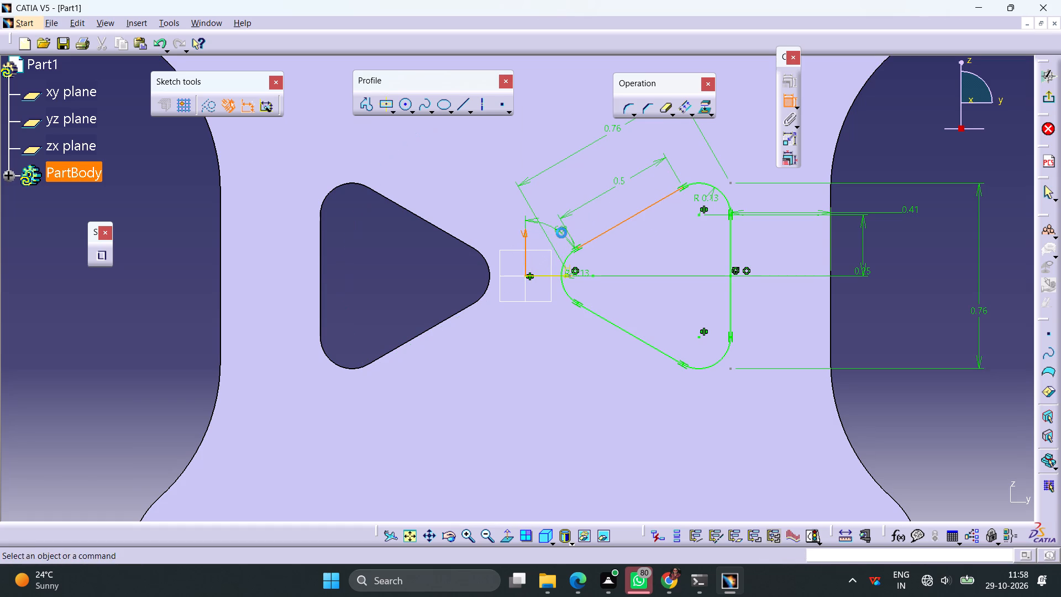
# Exit the sketch and cut the second rounded triangle through the plate as a pocket with an Up to next limit.
pyautogui.click(1041, 104)
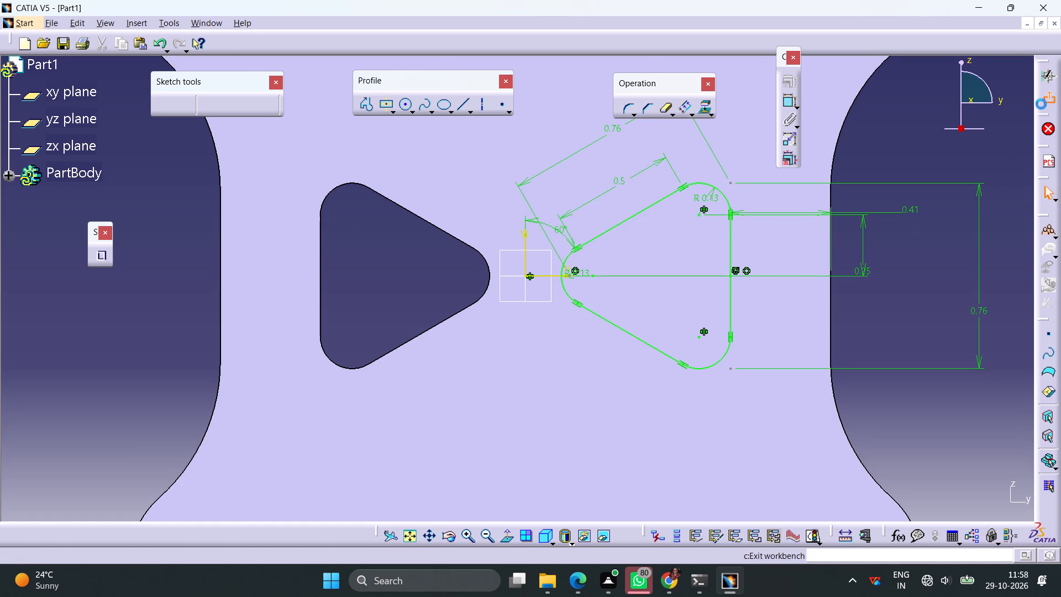
pyautogui.keyDown('ctrl'); pyautogui.moveTo(692, 245); pyautogui.dragTo(674, 326, button='middle'); pyautogui.keyUp('ctrl')
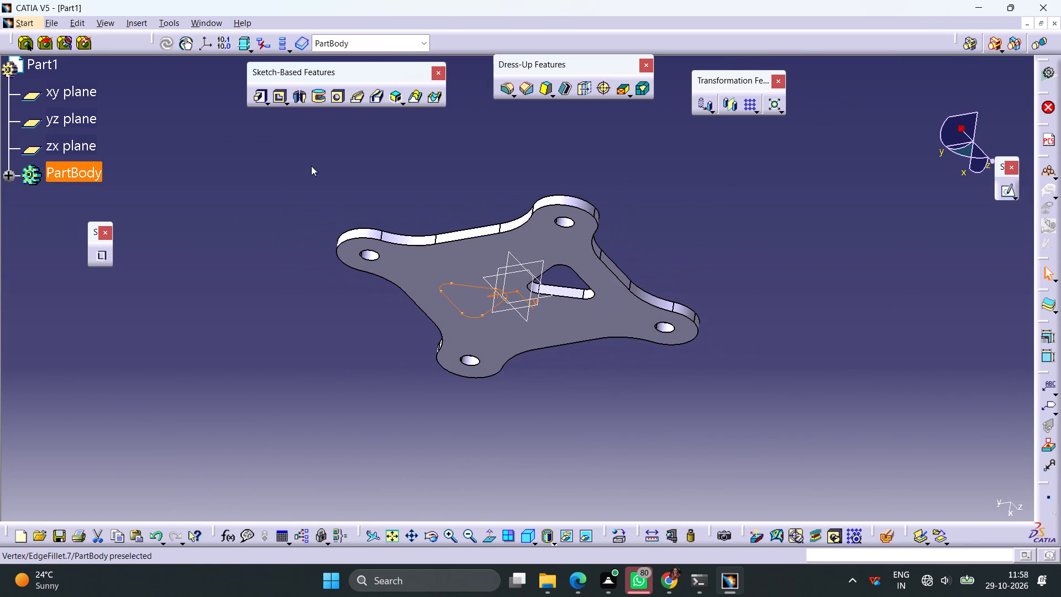
pyautogui.click(275, 97)
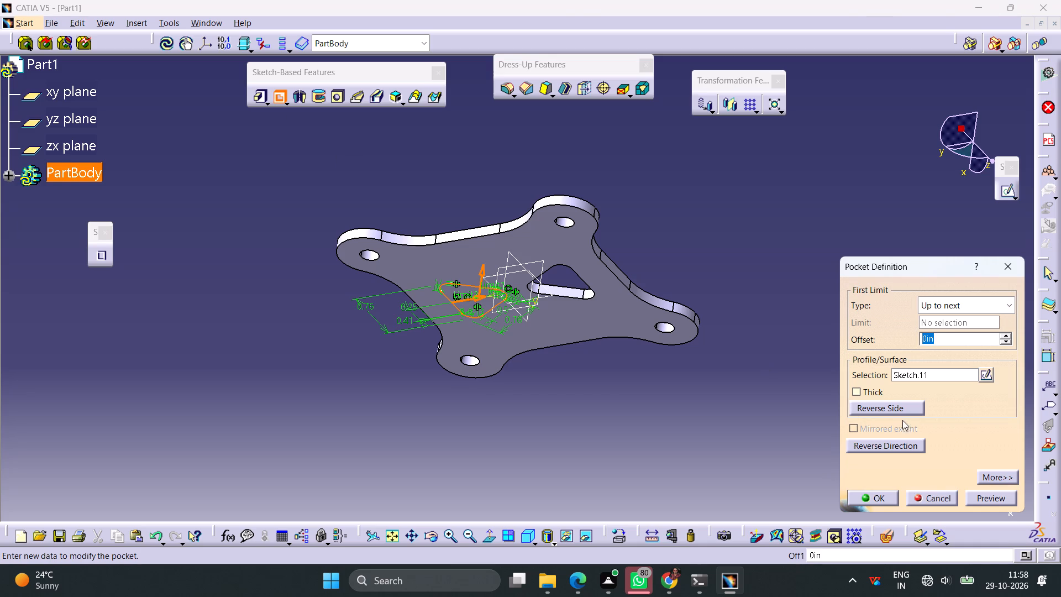
pyautogui.click(888, 500)
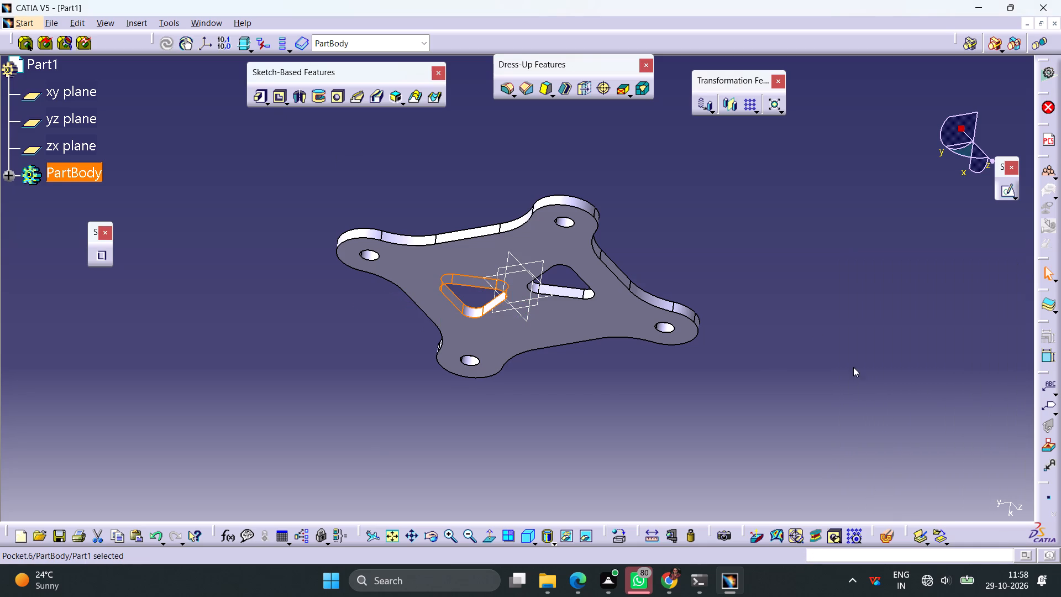
pyautogui.click(818, 324)
# Save the part as Part1 in CATPart format in the internship folder.
pyautogui.click(53, 26)
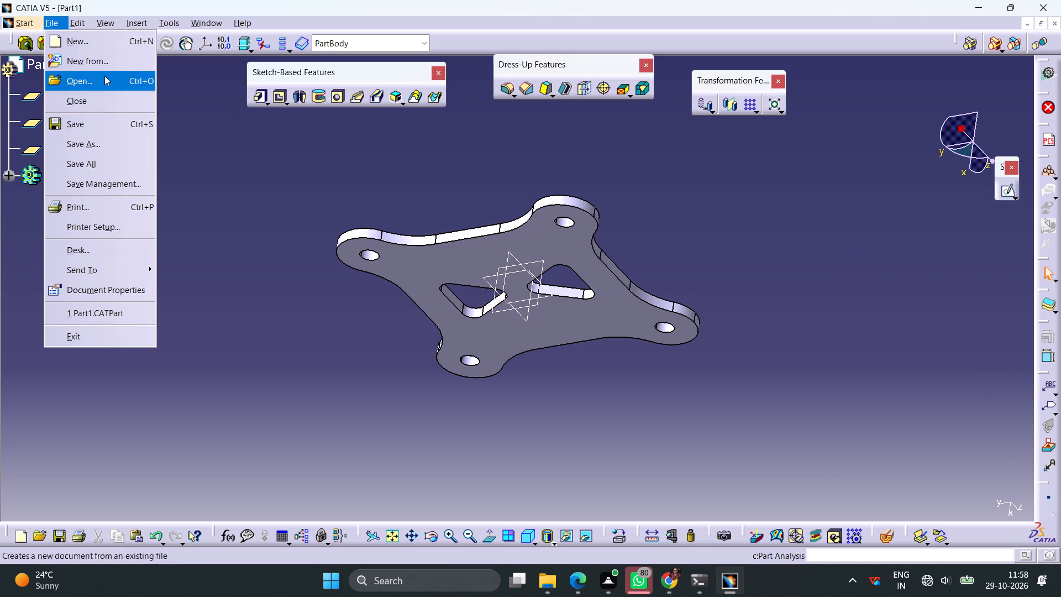
pyautogui.click(101, 139)
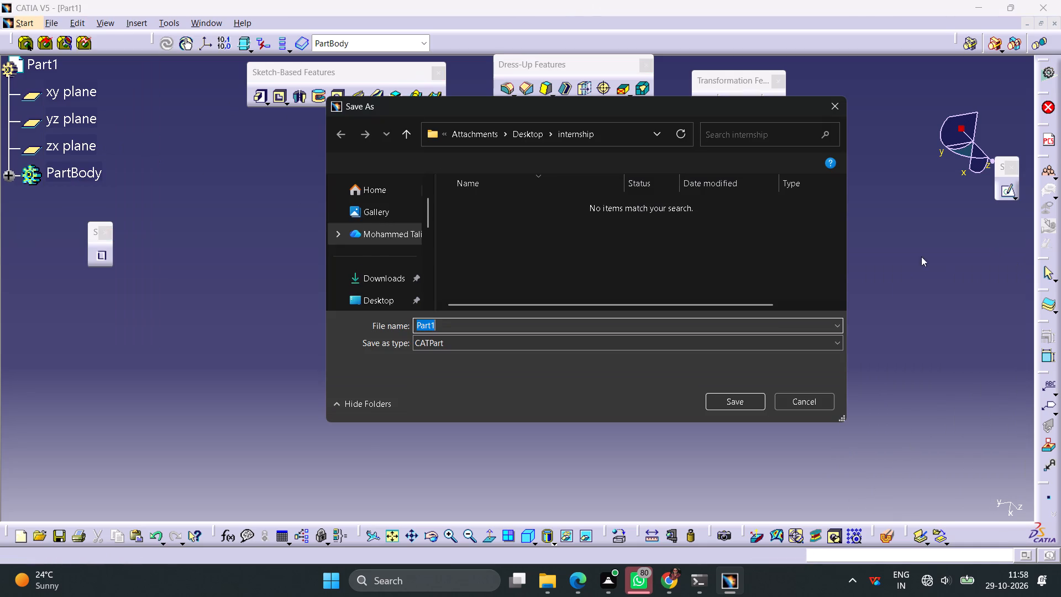
pyautogui.click(735, 405)
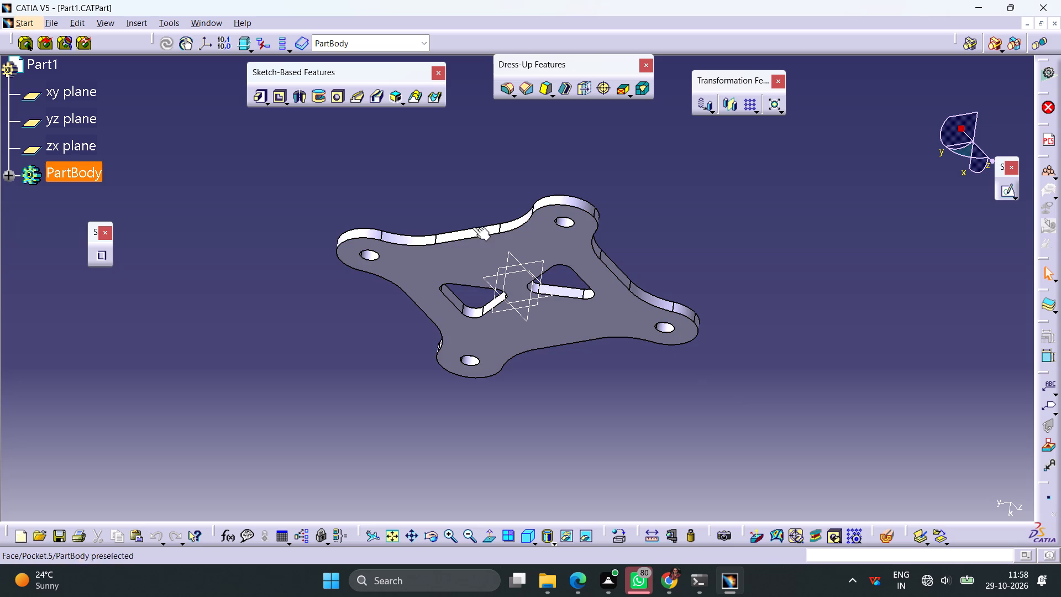
# Save a copy of Part1 in igs format in the internship folder.
pyautogui.click(50, 23)
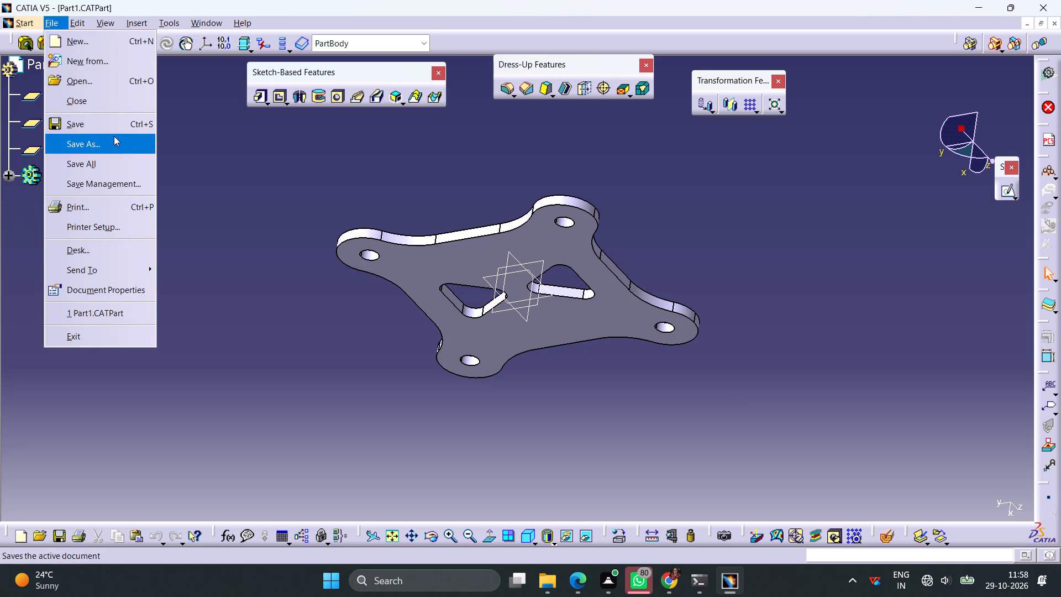
pyautogui.click(109, 136)
pyautogui.click(480, 345)
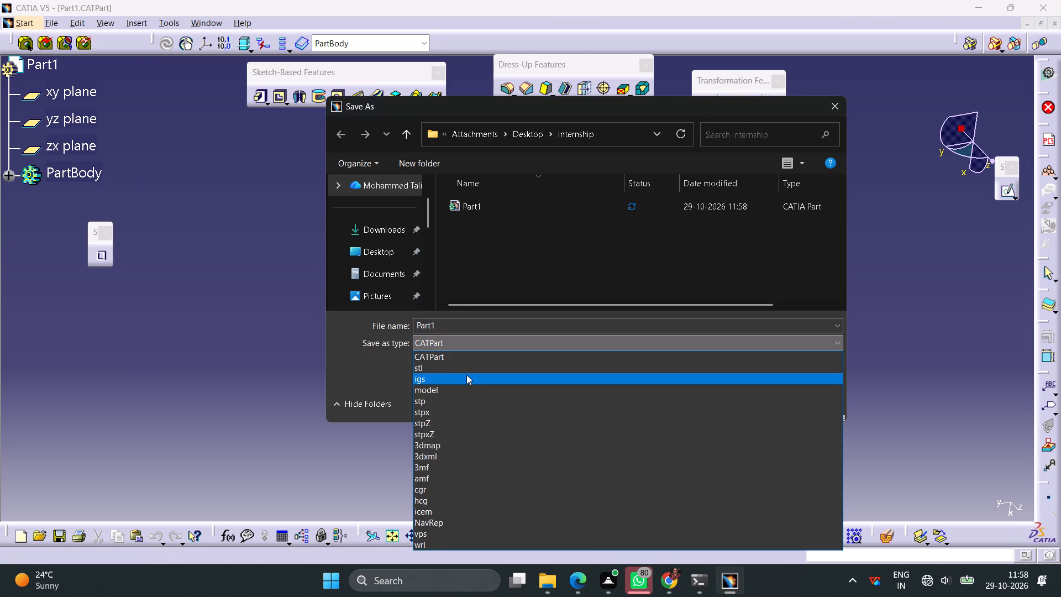
pyautogui.click(461, 375)
pyautogui.click(748, 404)
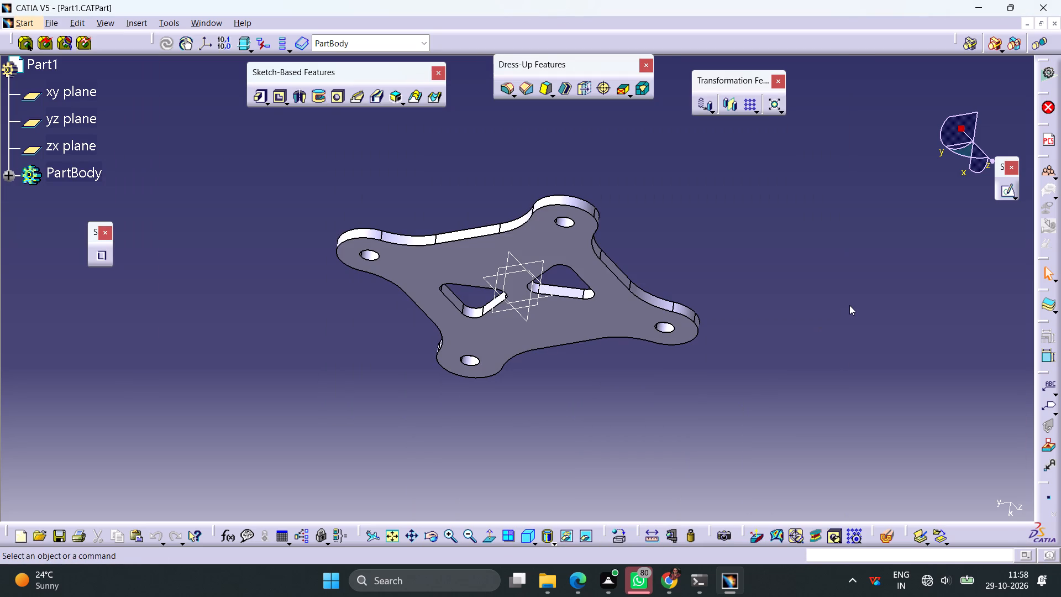
# Create a new drawing using the ISO standard with an A2 ISO landscape sheet.
pyautogui.hotkey('ctrl', 'n')
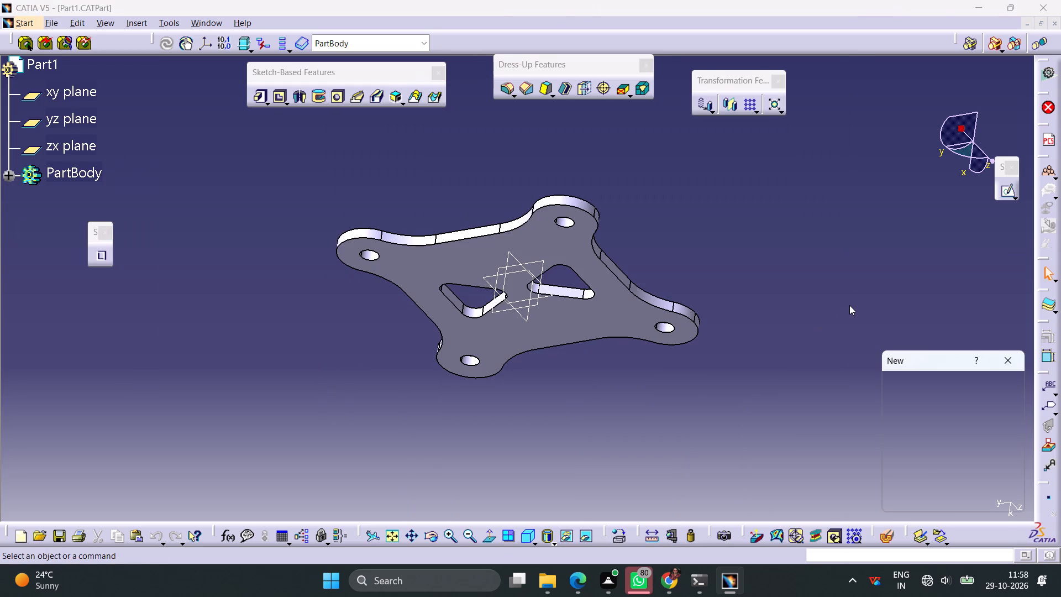
pyautogui.press('d')
pyautogui.press('Return')
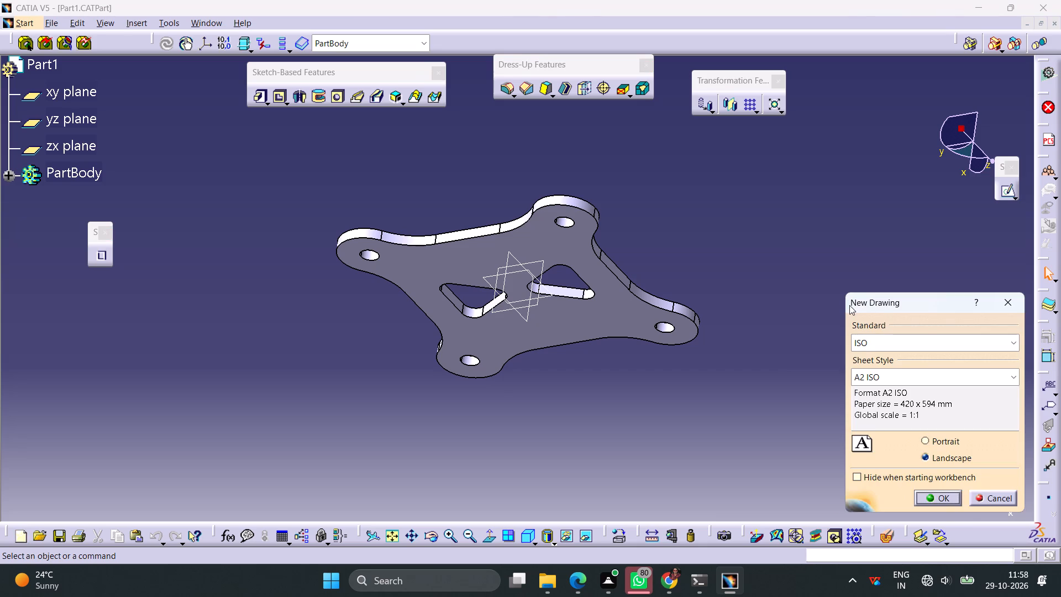
pyautogui.press('Return')
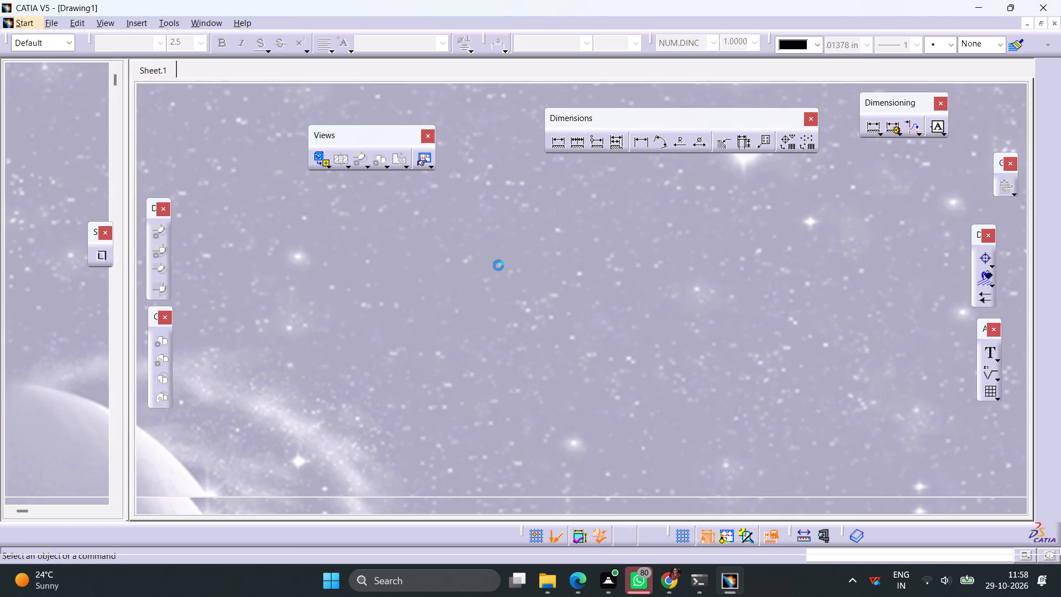
# Set the projection method of Sheet.1 to third angle standard.
pyautogui.rightClick(67, 96)
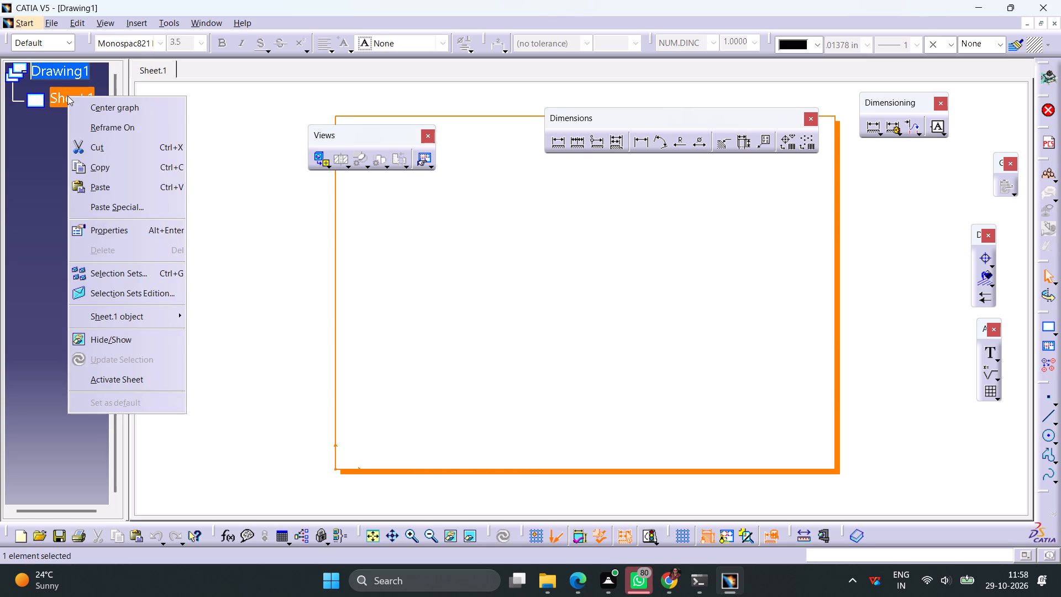
pyautogui.click(117, 231)
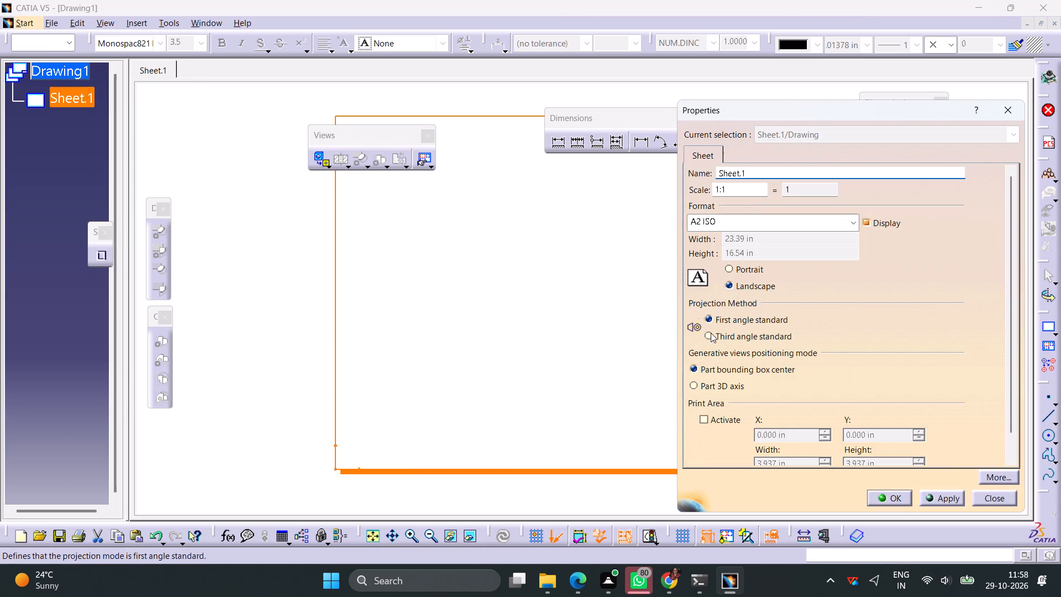
pyautogui.click(715, 338)
pyautogui.click(933, 501)
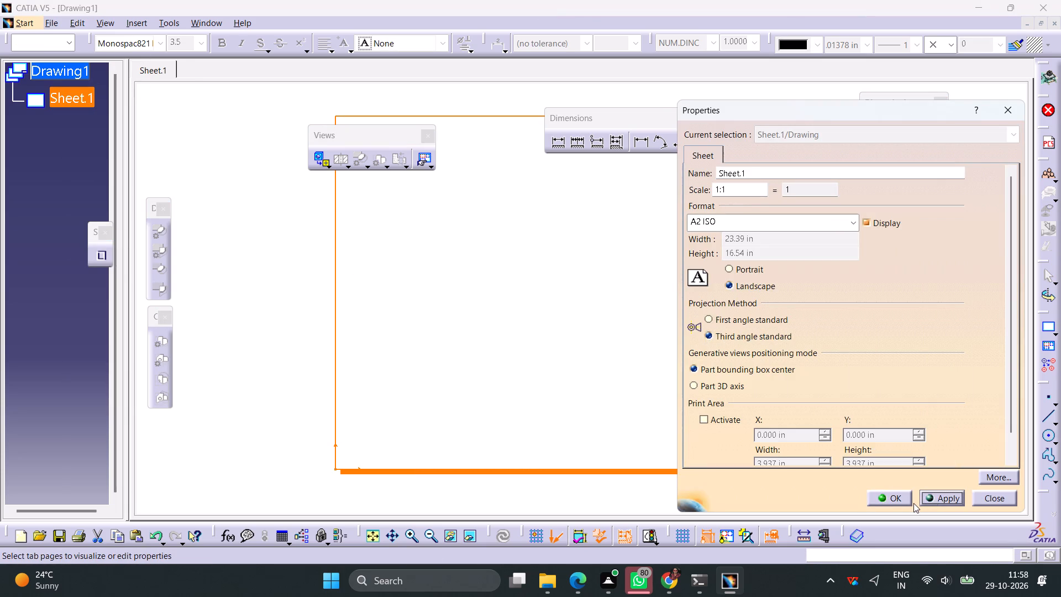
pyautogui.click(891, 502)
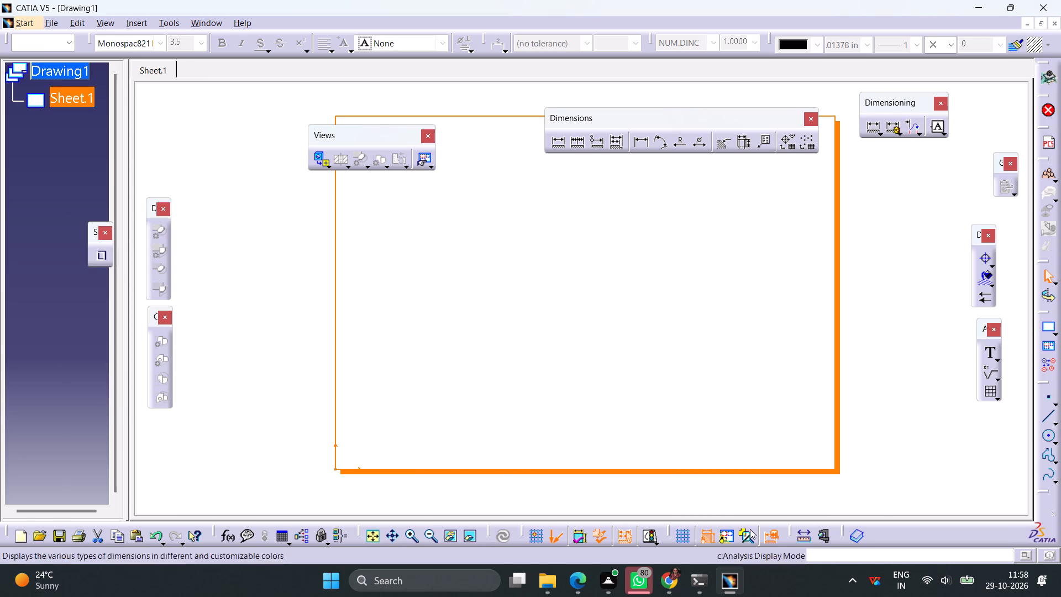
# Turn on the grid display for the drawing sheet.
pyautogui.click(680, 538)
pyautogui.click(728, 539)
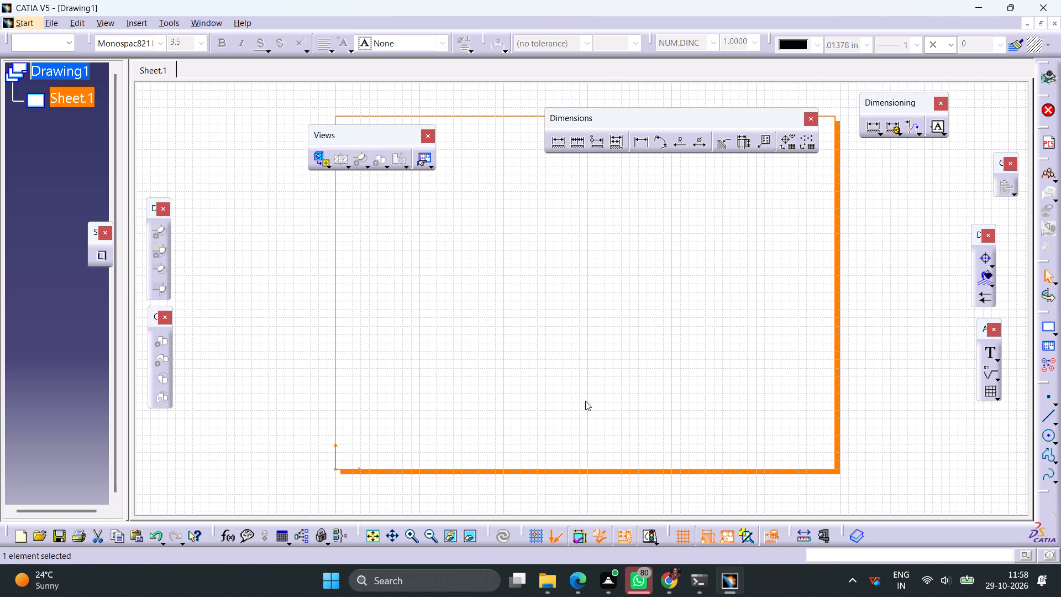
# Create the Drawing Titleblock Sample 1 frame and title block in the sheet background.
pyautogui.click(79, 27)
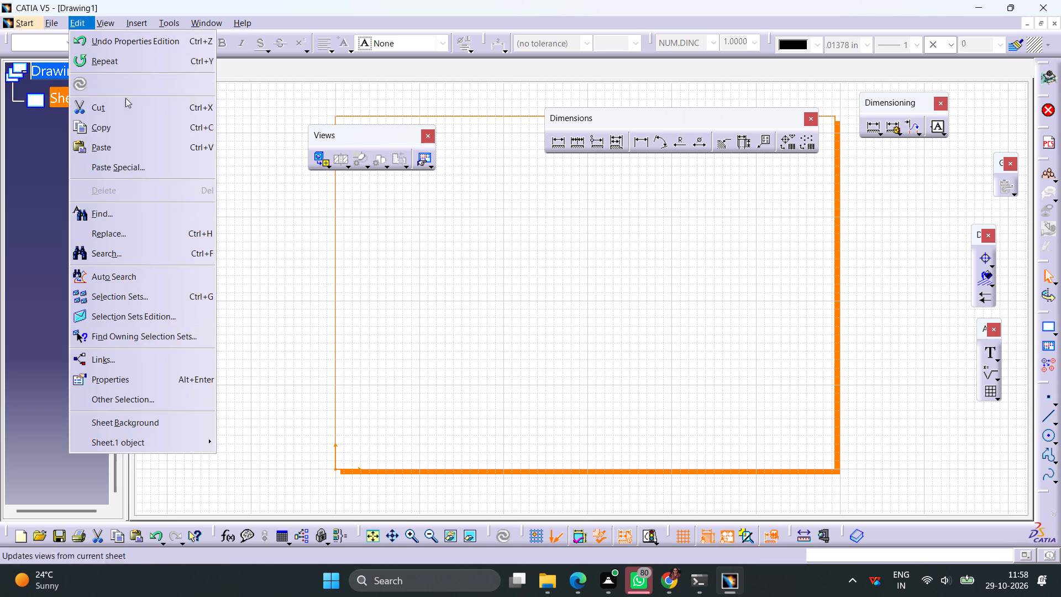
pyautogui.click(158, 423)
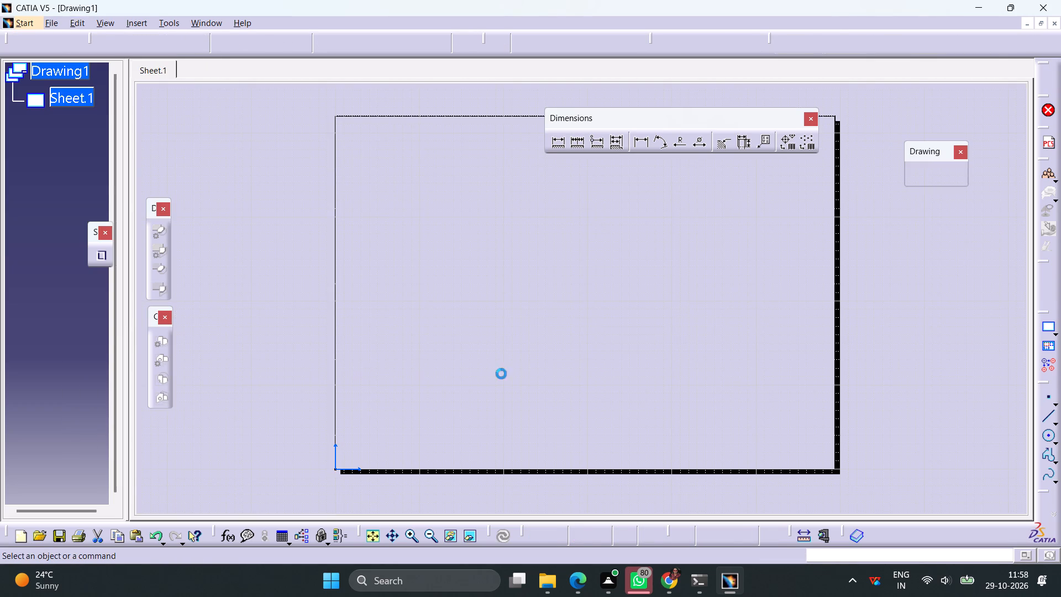
pyautogui.click(917, 179)
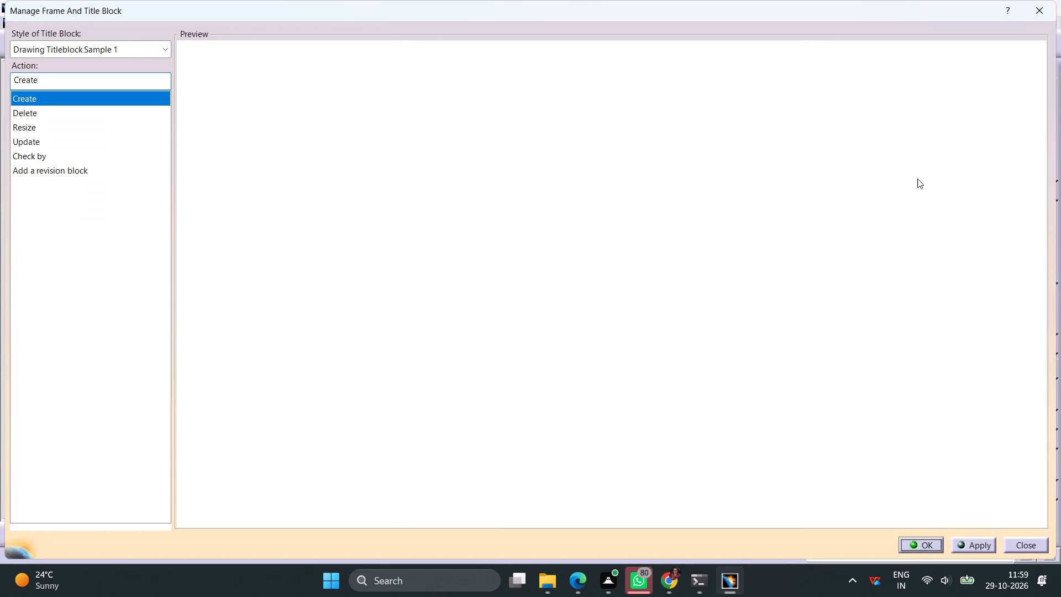
pyautogui.click(917, 546)
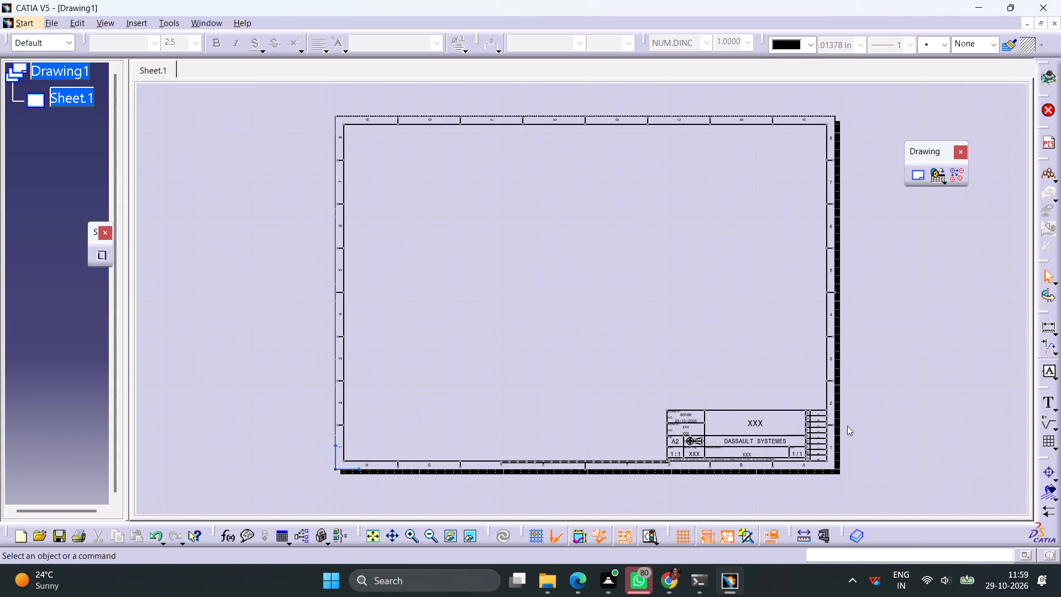
# Fill in the title block with the title INTERNSHIP, the company text Part Model and the drawing number 01.
pyautogui.doubleClick(752, 423)
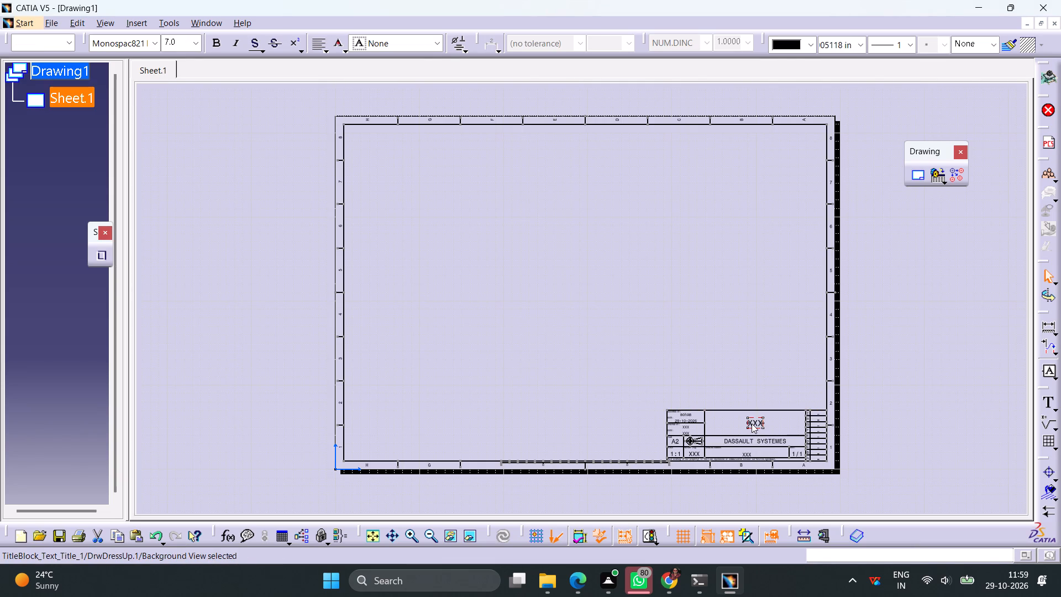
pyautogui.doubleClick(755, 423)
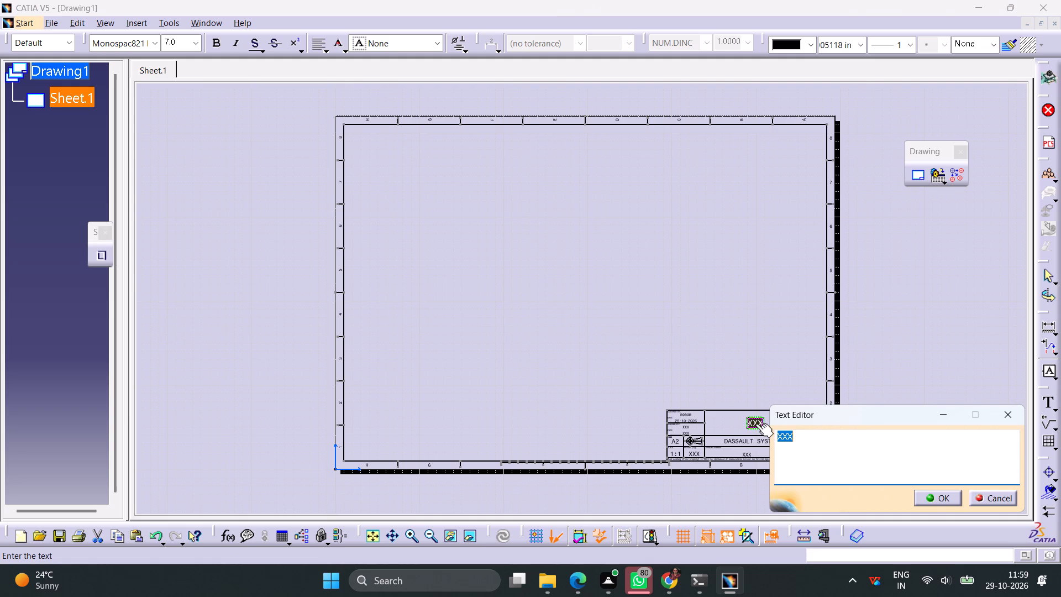
pyautogui.write('INTERNSHIP')
pyautogui.press('Return')
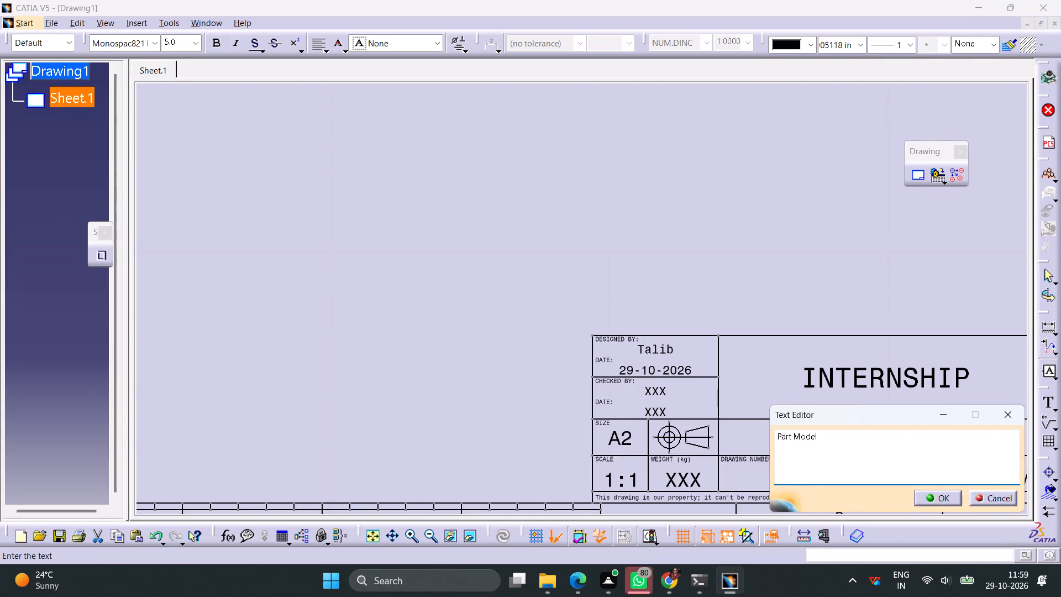
pyautogui.press('Return')
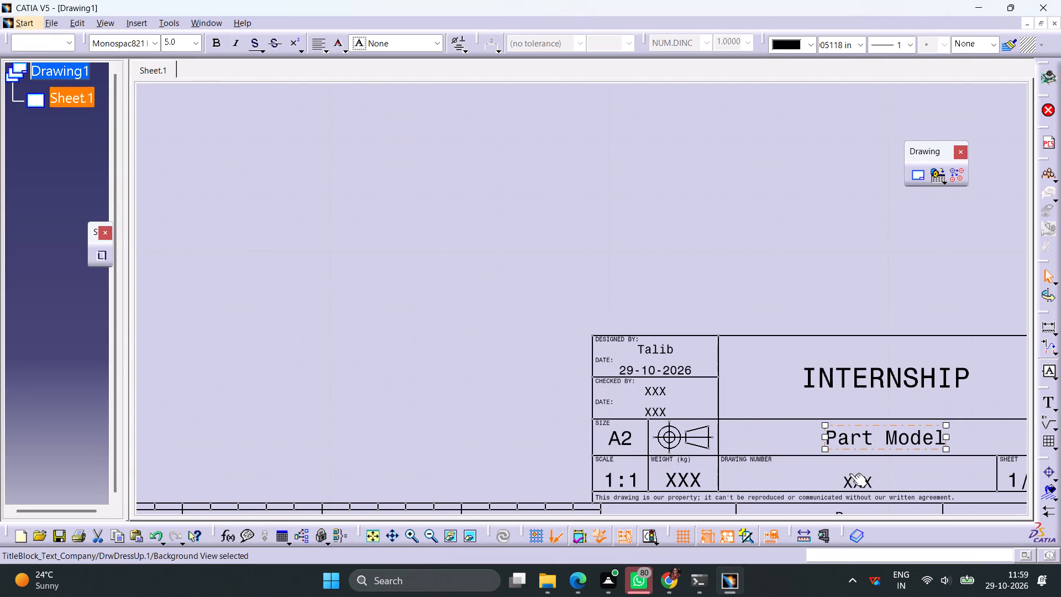
pyautogui.doubleClick(859, 479)
pyautogui.write('01')
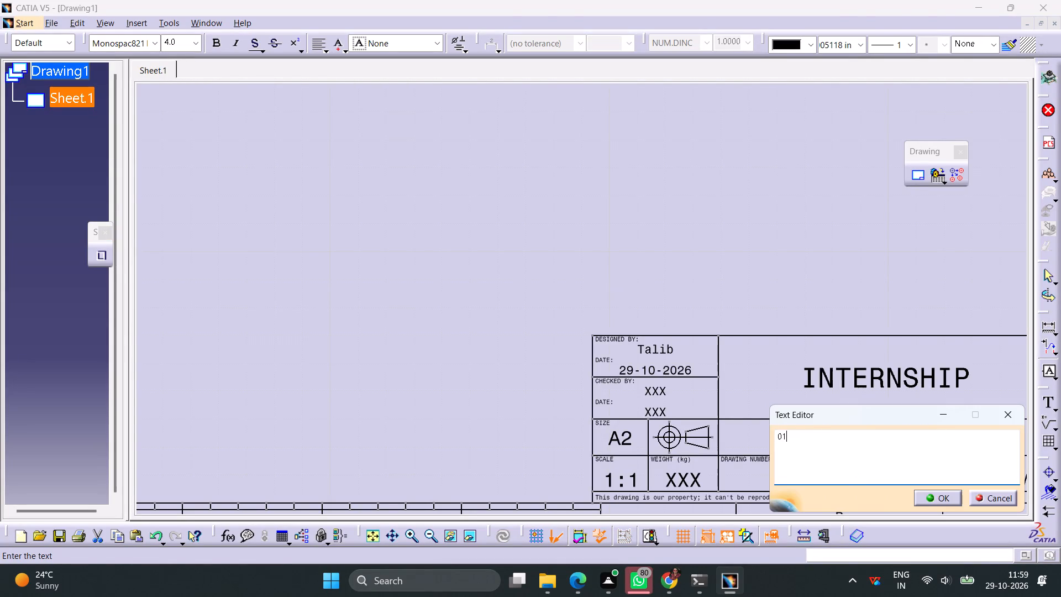
pyautogui.press('Return')
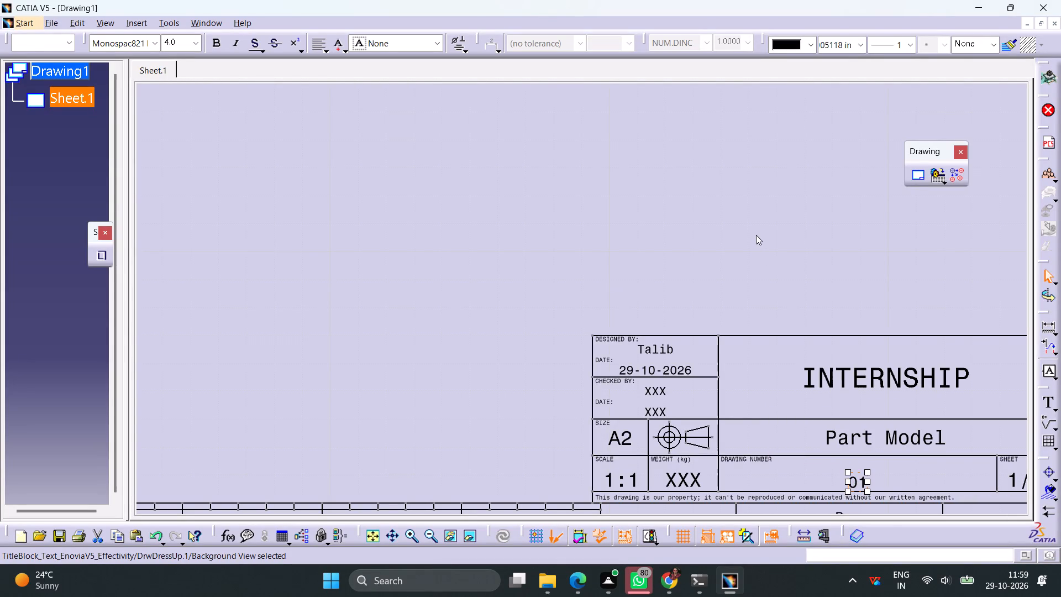
pyautogui.click(756, 235)
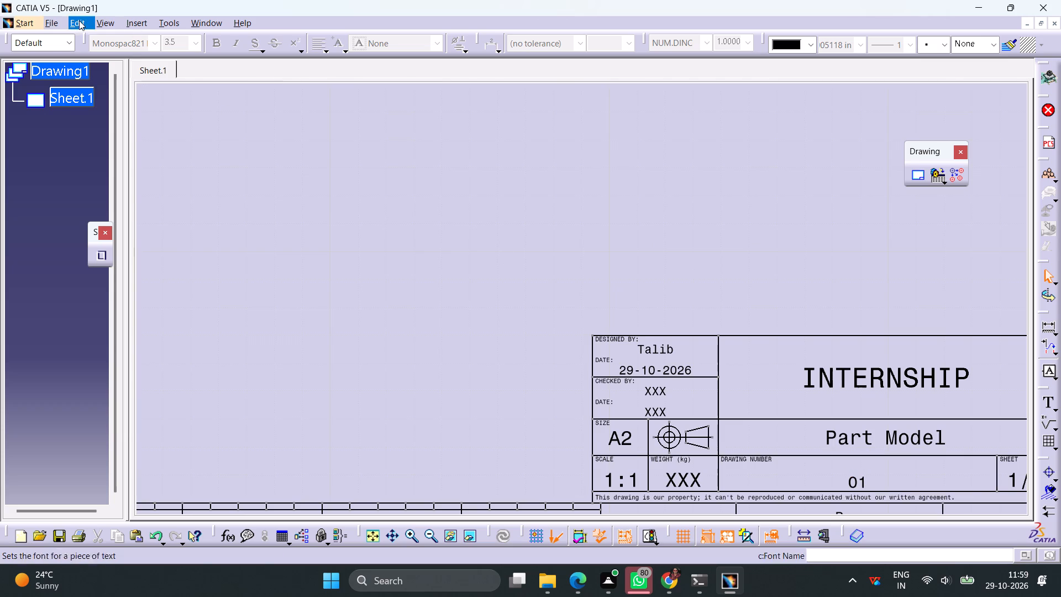
# Return from the sheet background to the working views.
pyautogui.click(79, 20)
pyautogui.click(124, 421)
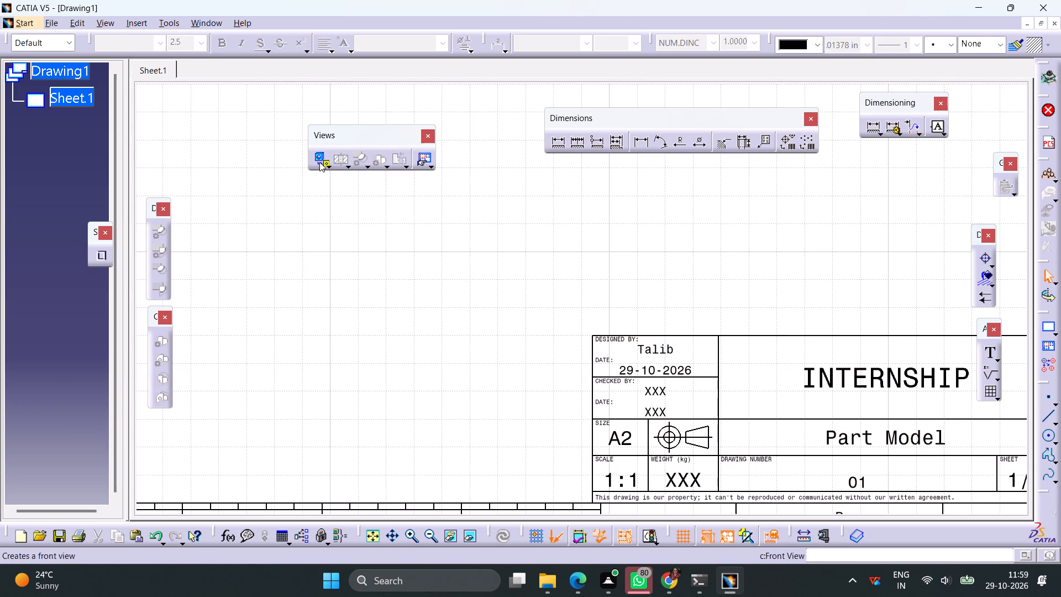
# Create a front view from the large flat face of the plate in Part1.CATPart and place it in the sheet's lower-left area.
pyautogui.click(318, 158)
pyautogui.click(205, 22)
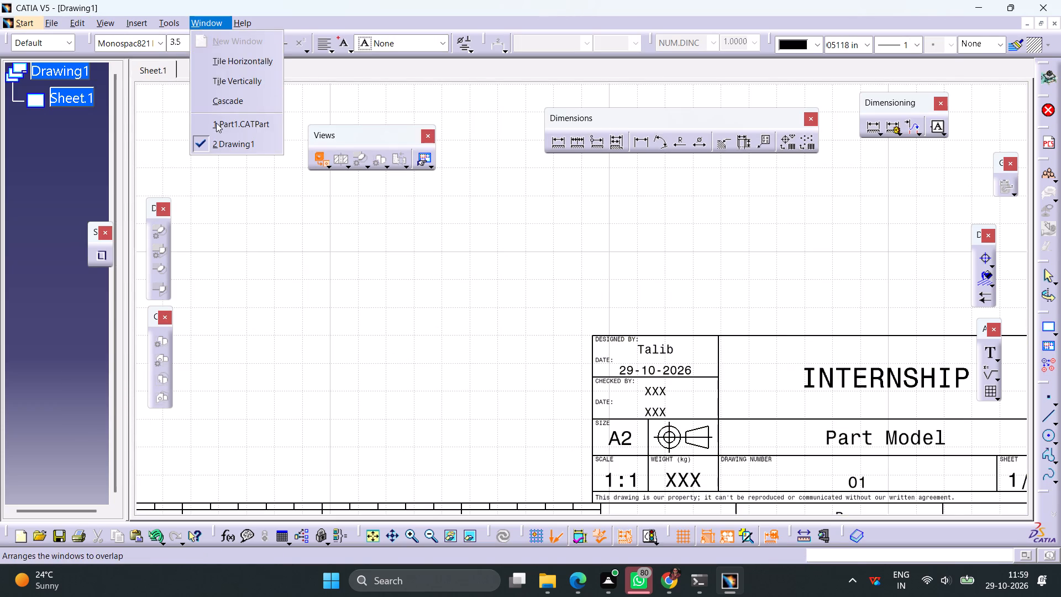
pyautogui.click(218, 124)
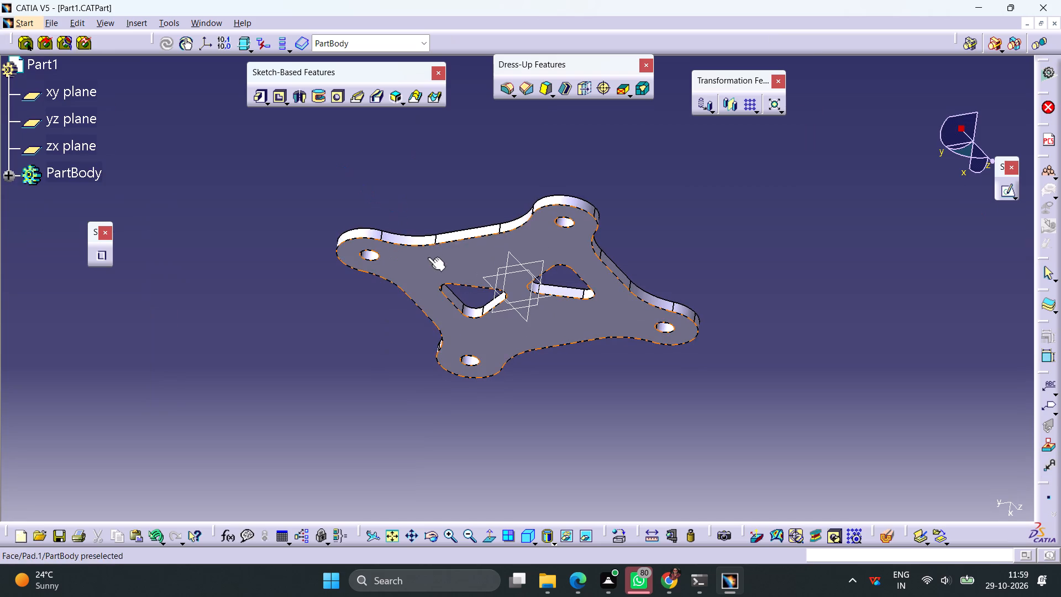
pyautogui.click(428, 257)
pyautogui.keyDown('ctrl'); pyautogui.moveTo(481, 263); pyautogui.dragTo(481, 273, button='middle'); pyautogui.keyUp('ctrl')
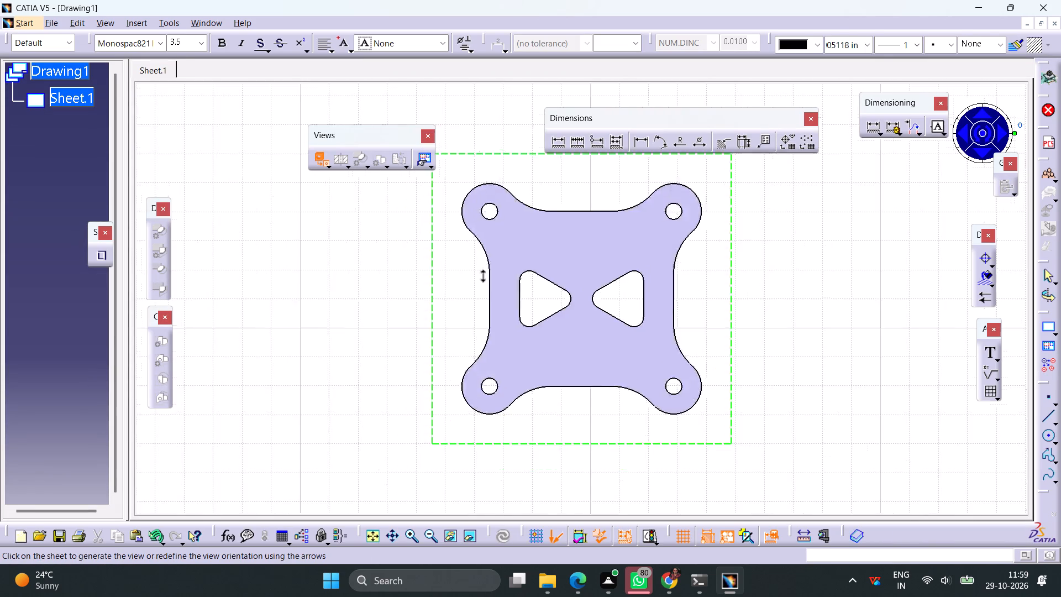
pyautogui.keyDown('ctrl'); pyautogui.moveTo(481, 273); pyautogui.dragTo(486, 374, button='middle'); pyautogui.keyUp('ctrl')
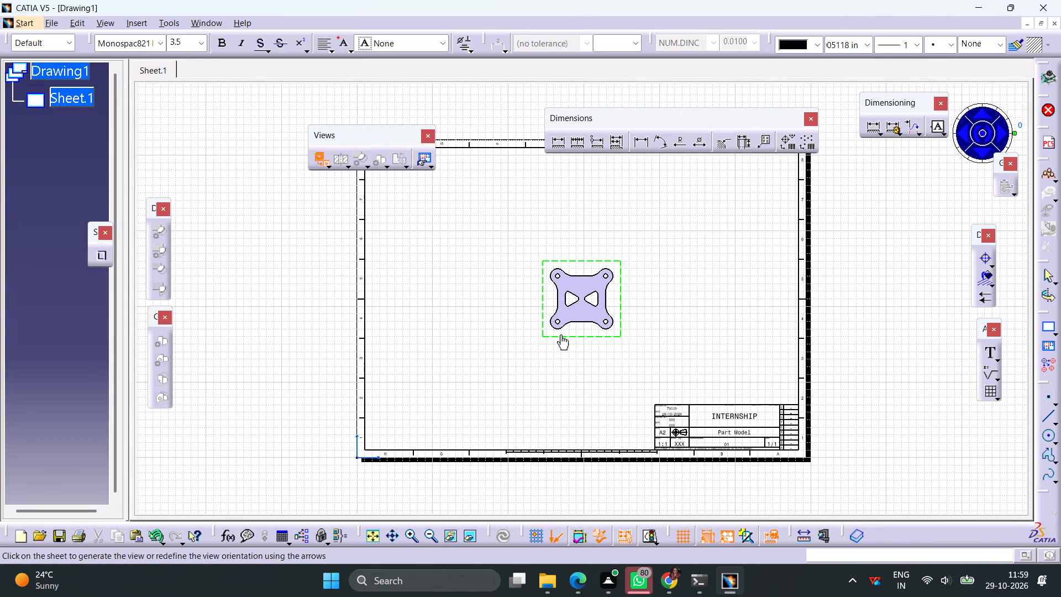
pyautogui.moveTo(565, 338); pyautogui.dragTo(432, 371)
pyautogui.click(285, 247)
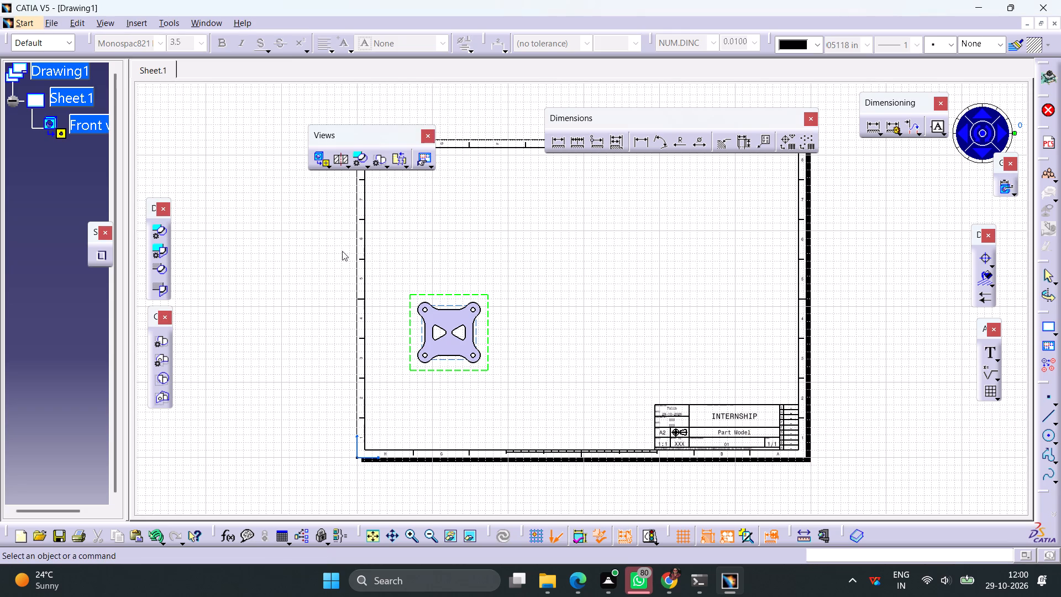
# Project a top view above the front view and a right view beside it.
pyautogui.click(329, 166)
pyautogui.click(402, 187)
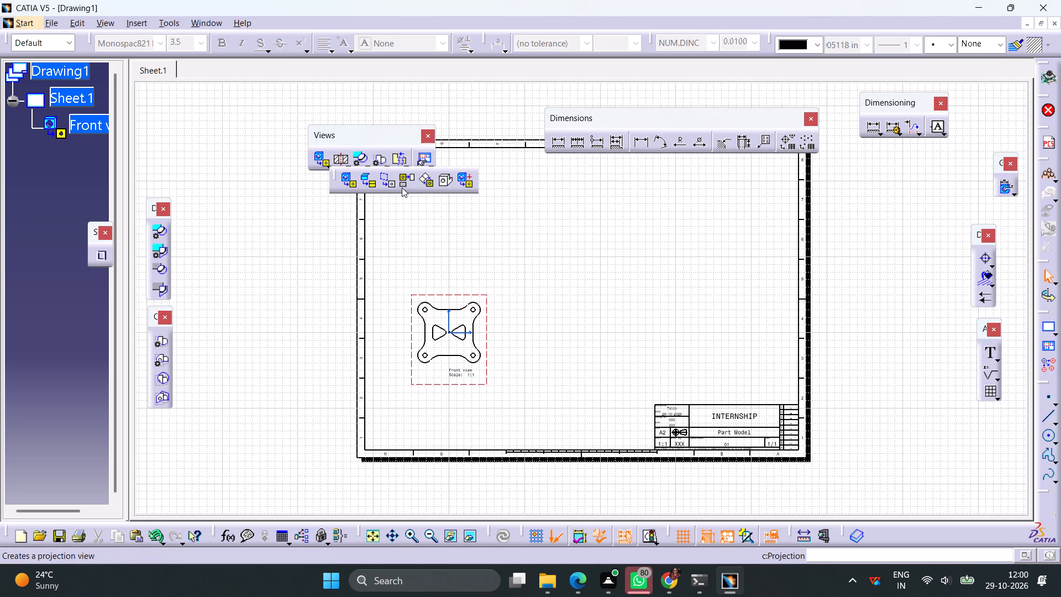
pyautogui.click(442, 231)
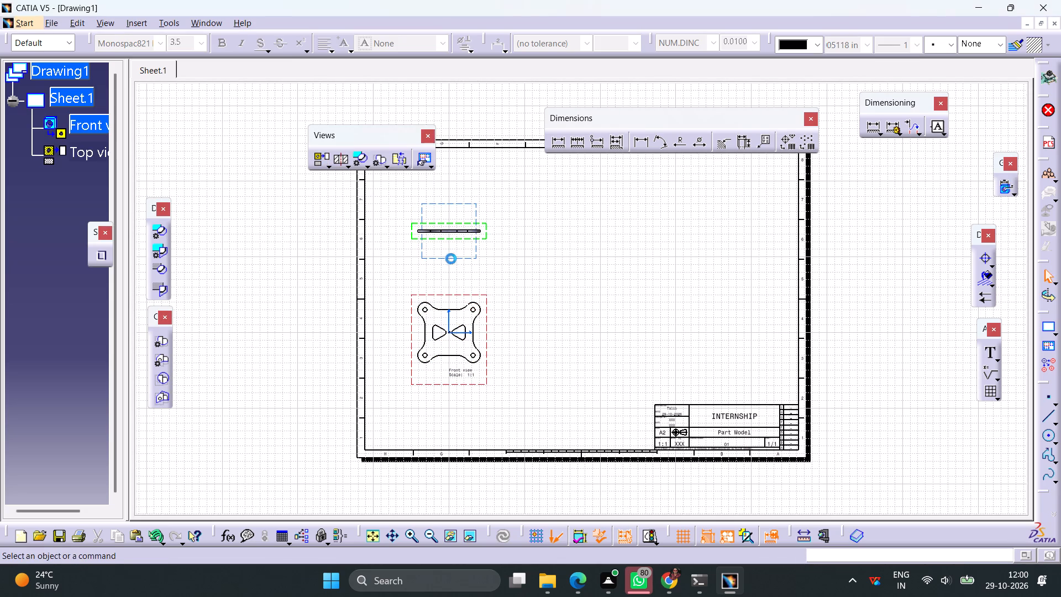
pyautogui.click(321, 160)
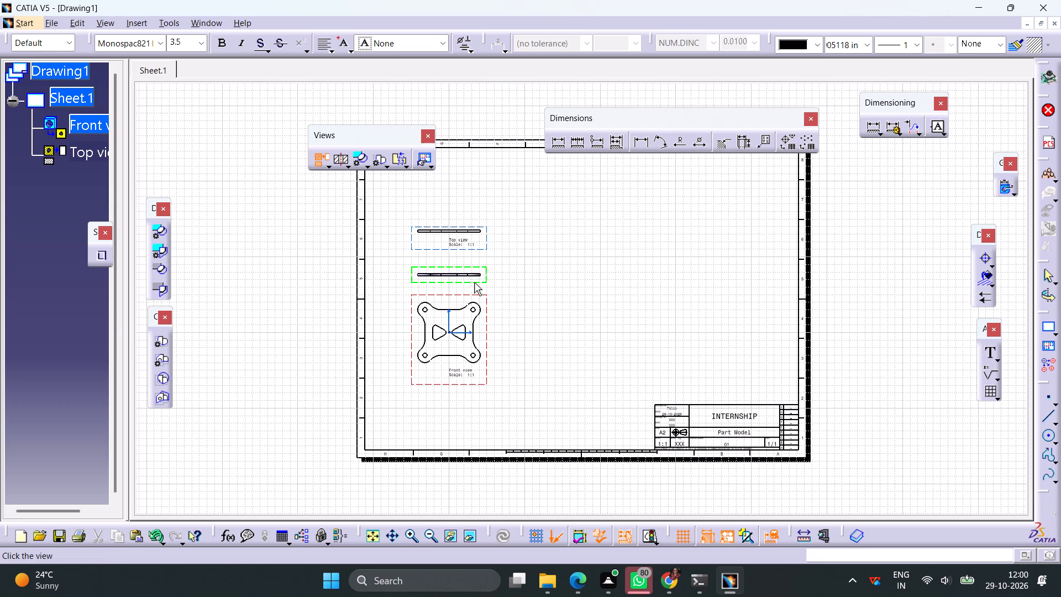
pyautogui.click(558, 335)
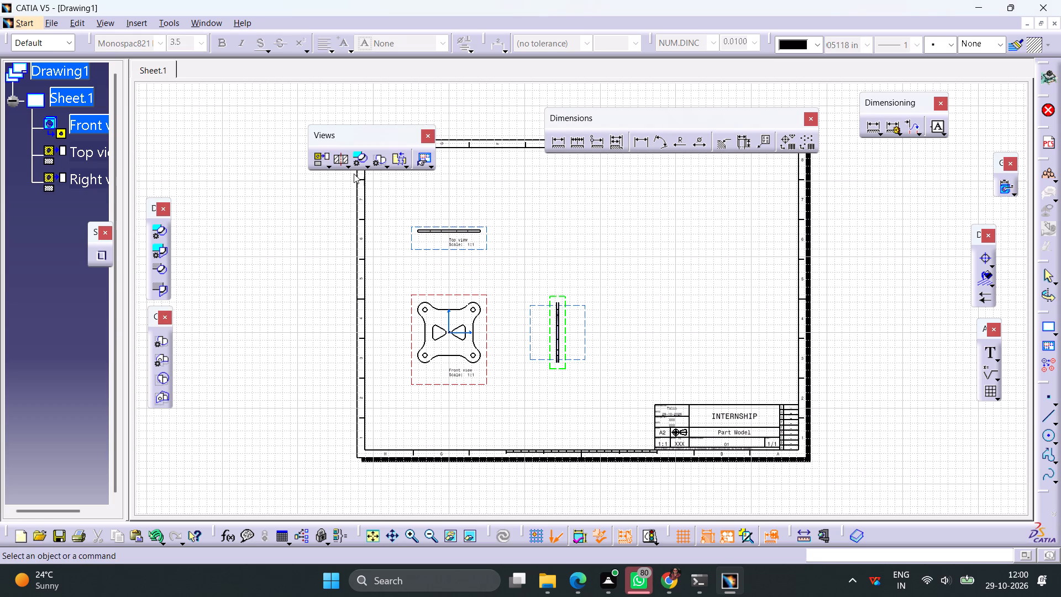
# Create an isometric view from the plate in Part1.CATPart and place it in the sheet's upper-right area.
pyautogui.click(330, 167)
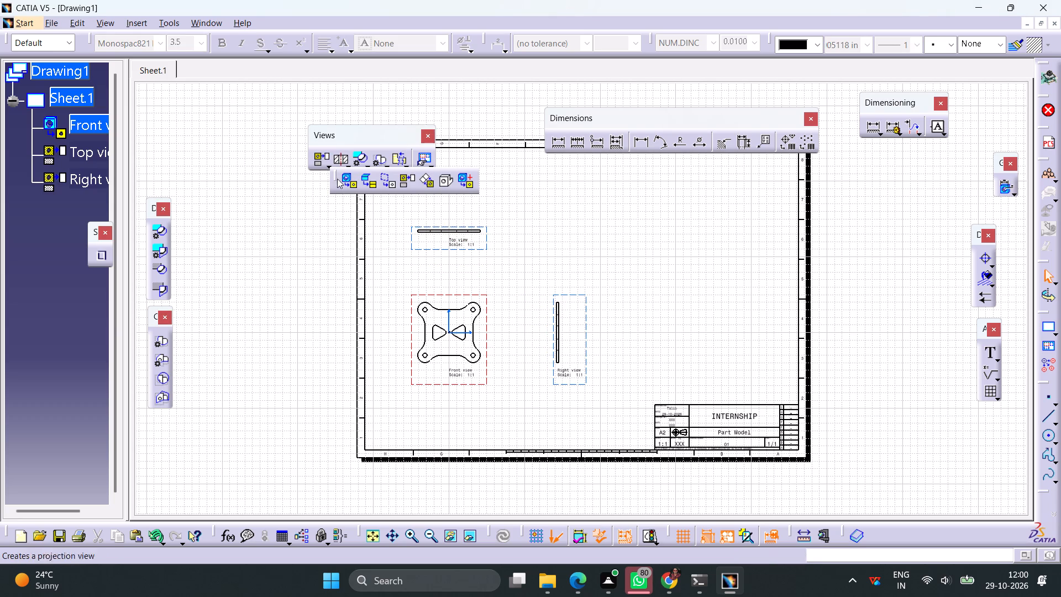
pyautogui.click(440, 182)
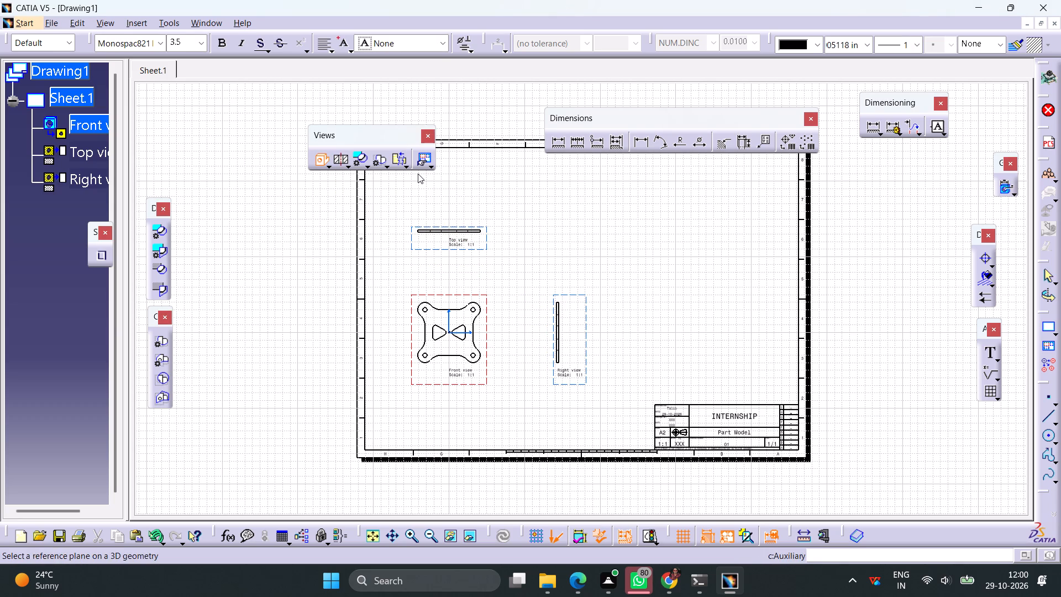
pyautogui.click(208, 23)
pyautogui.click(251, 118)
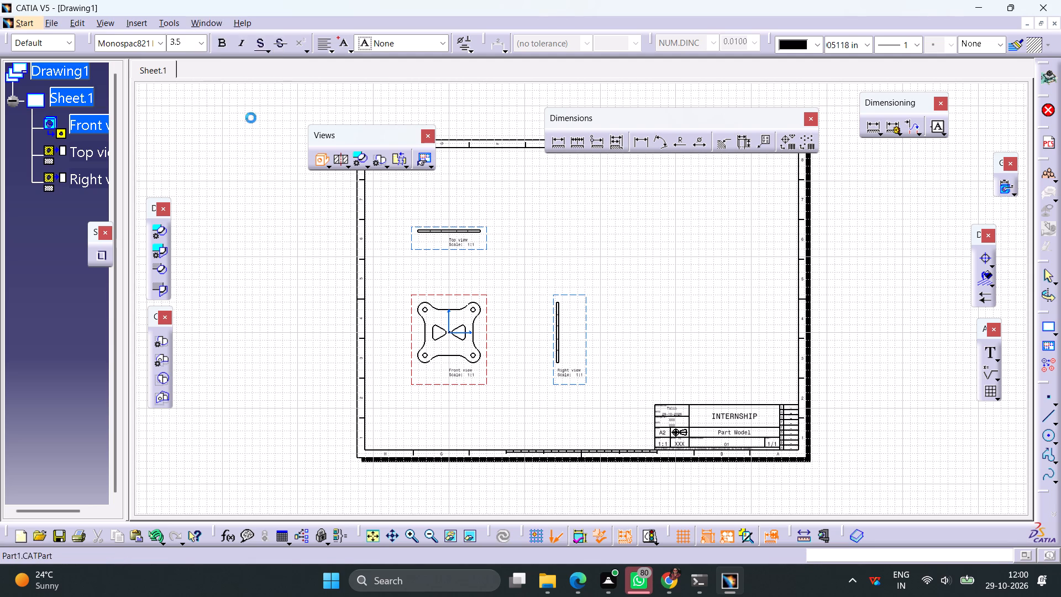
pyautogui.click(455, 256)
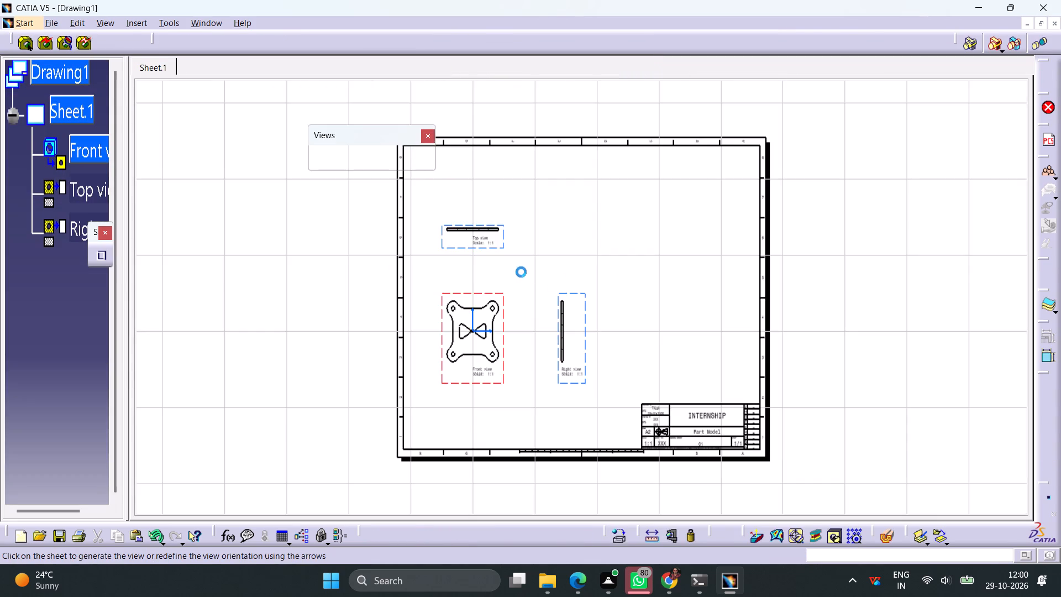
pyautogui.keyDown('ctrl'); pyautogui.moveTo(637, 280); pyautogui.dragTo(634, 349, button='middle'); pyautogui.keyUp('ctrl')
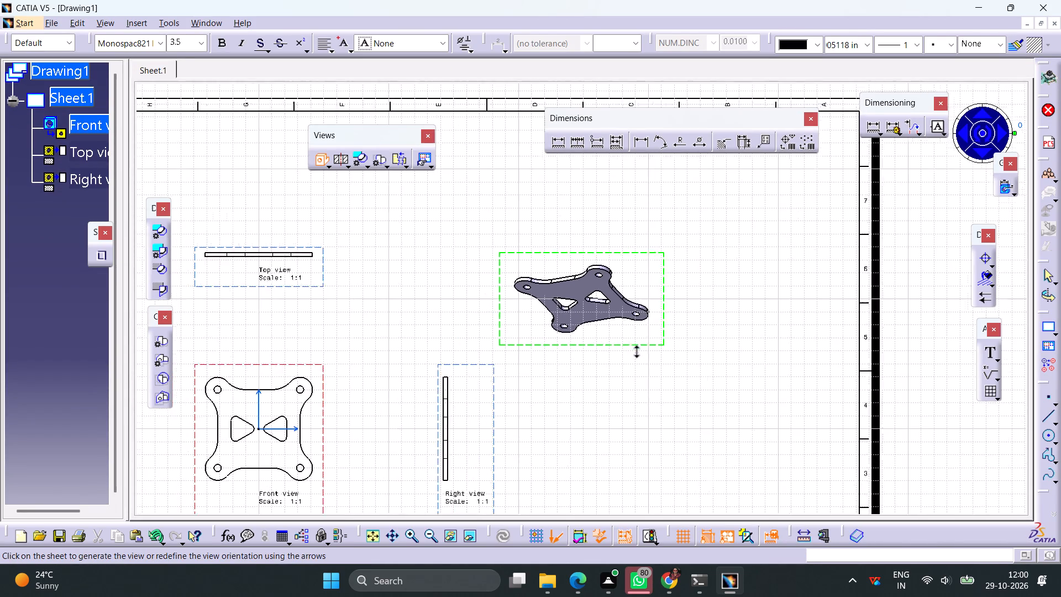
pyautogui.keyDown('ctrl'); pyautogui.moveTo(634, 349); pyautogui.dragTo(634, 350, button='middle'); pyautogui.keyUp('ctrl')
pyautogui.moveTo(606, 342); pyautogui.dragTo(649, 282)
pyautogui.click(632, 318)
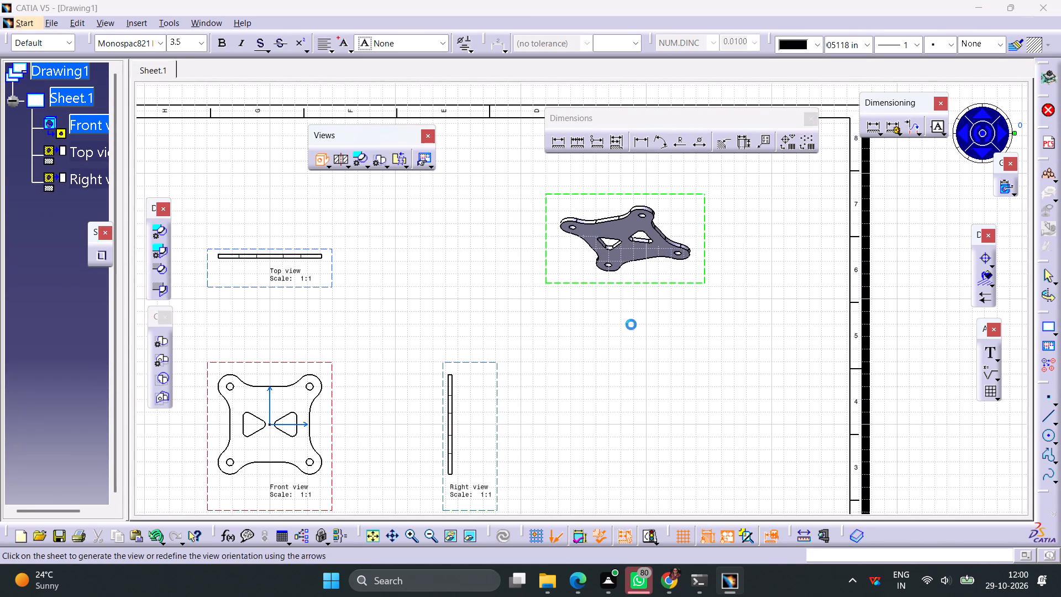
# Make the isometric view the active view.
pyautogui.rightClick(695, 305)
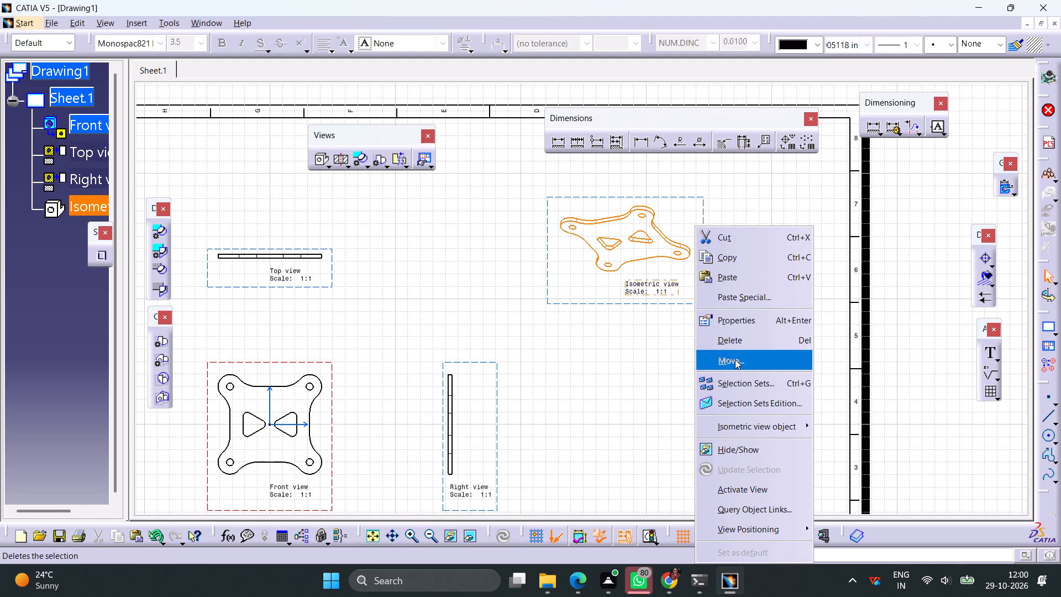
pyautogui.click(750, 484)
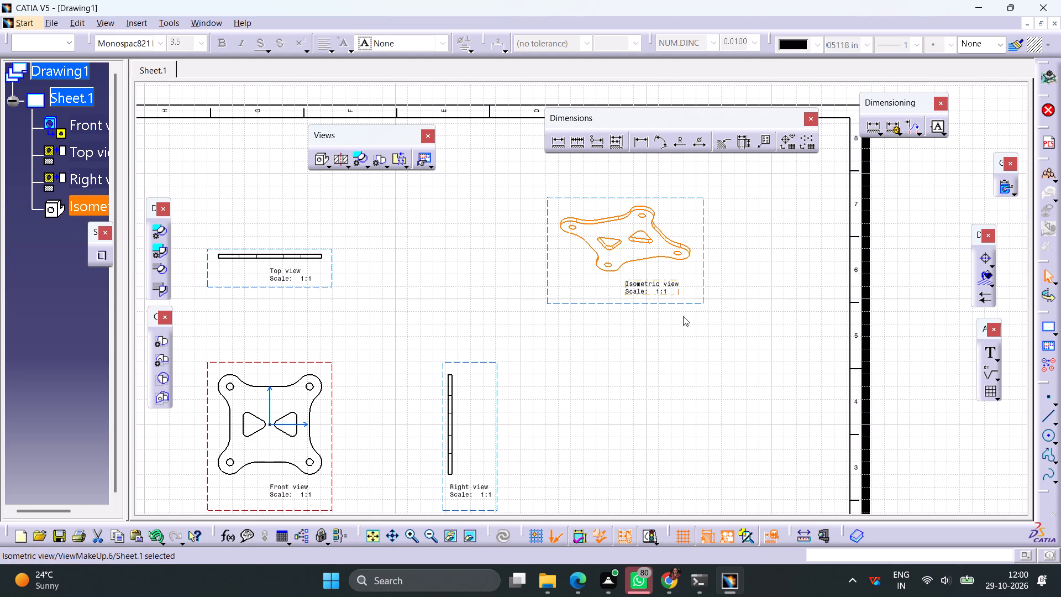
# Set the isometric view's generation mode to Raster with Shading with edges, and choose its display level of detail.
pyautogui.rightClick(695, 303)
pyautogui.click(732, 320)
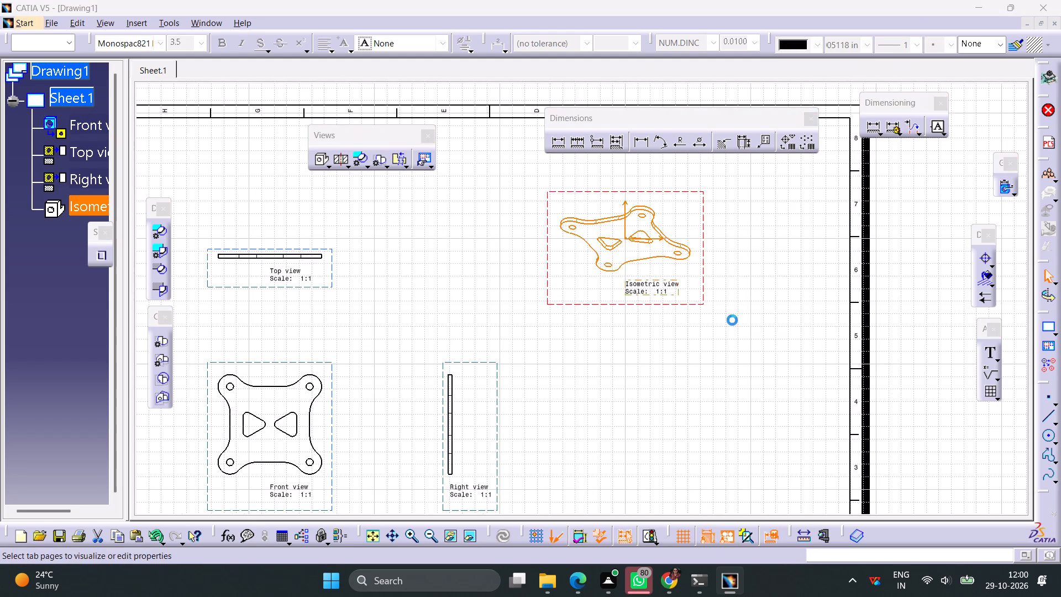
pyautogui.scroll(-7, 816, 341)
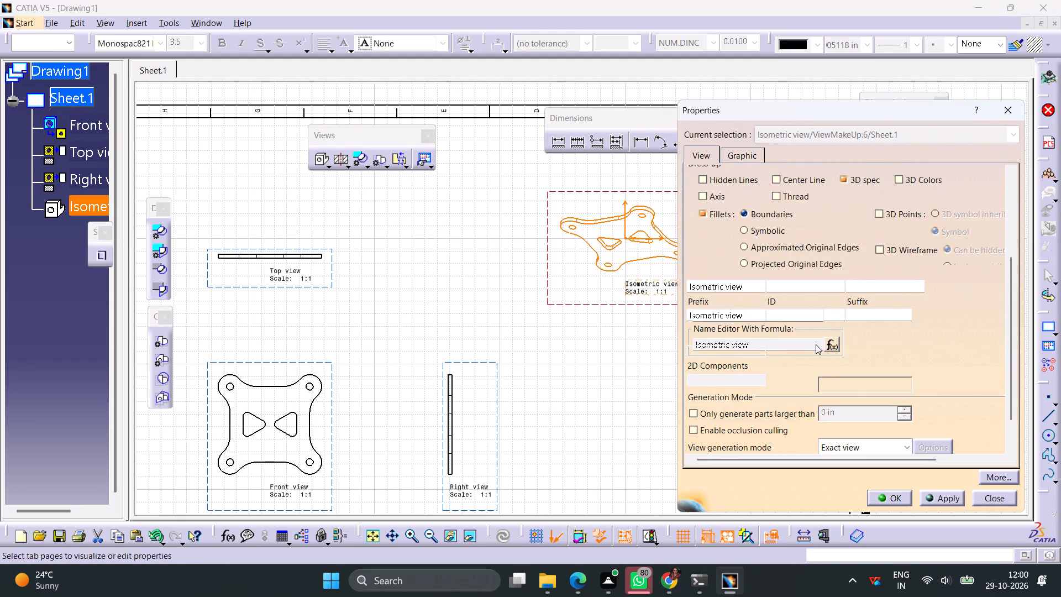
pyautogui.click(895, 423)
pyautogui.click(853, 475)
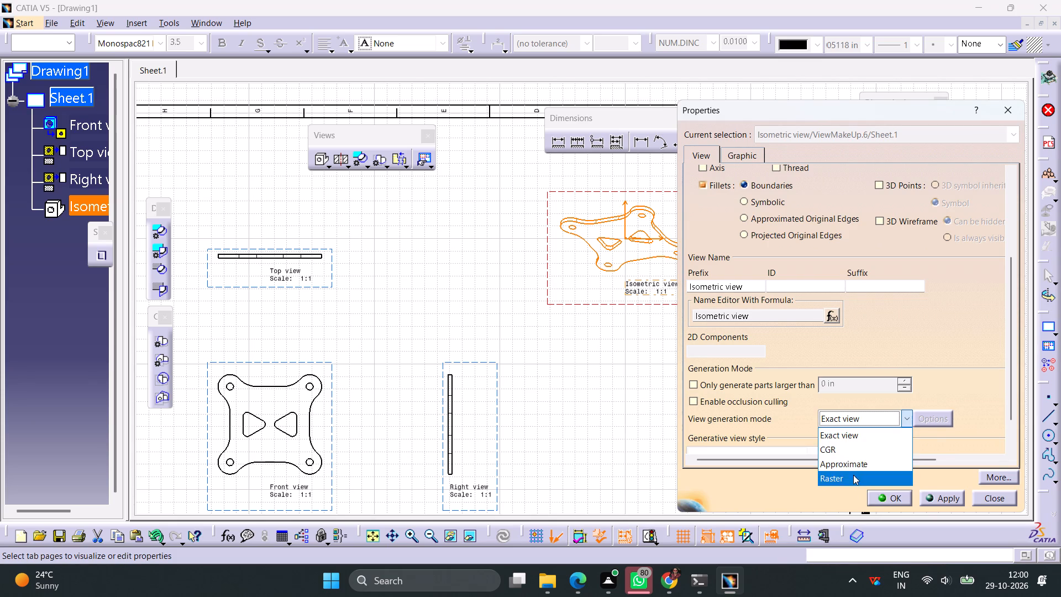
pyautogui.click(933, 420)
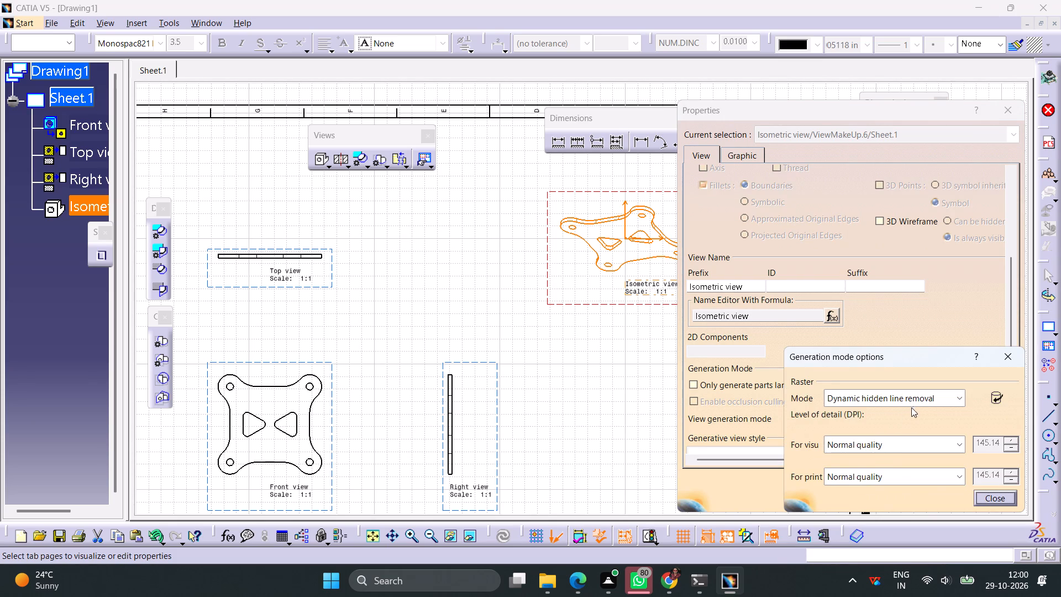
pyautogui.click(919, 401)
pyautogui.click(862, 439)
pyautogui.click(895, 447)
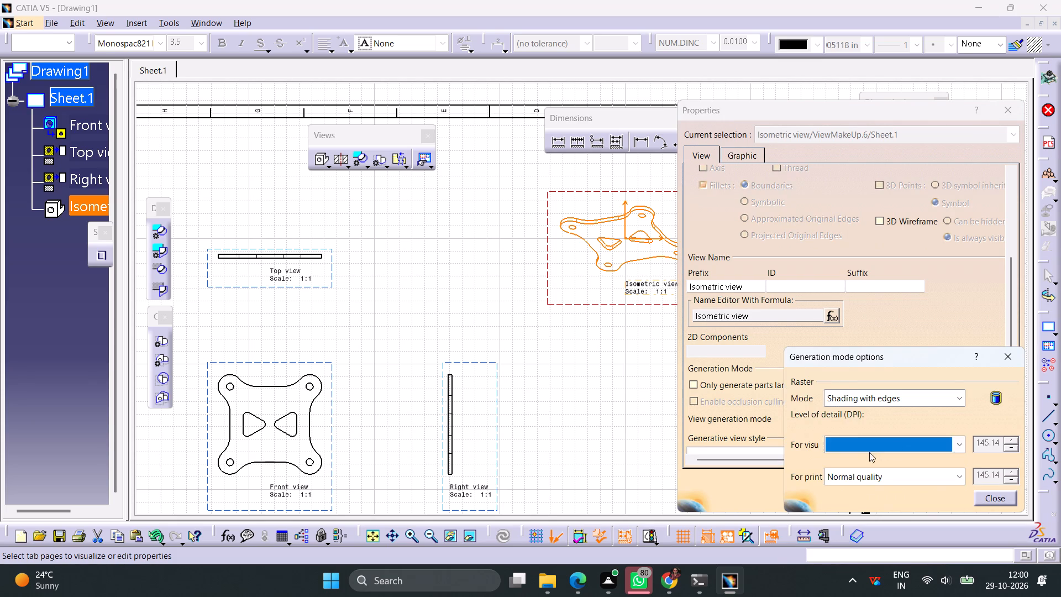
pyautogui.click(862, 495)
pyautogui.click(989, 501)
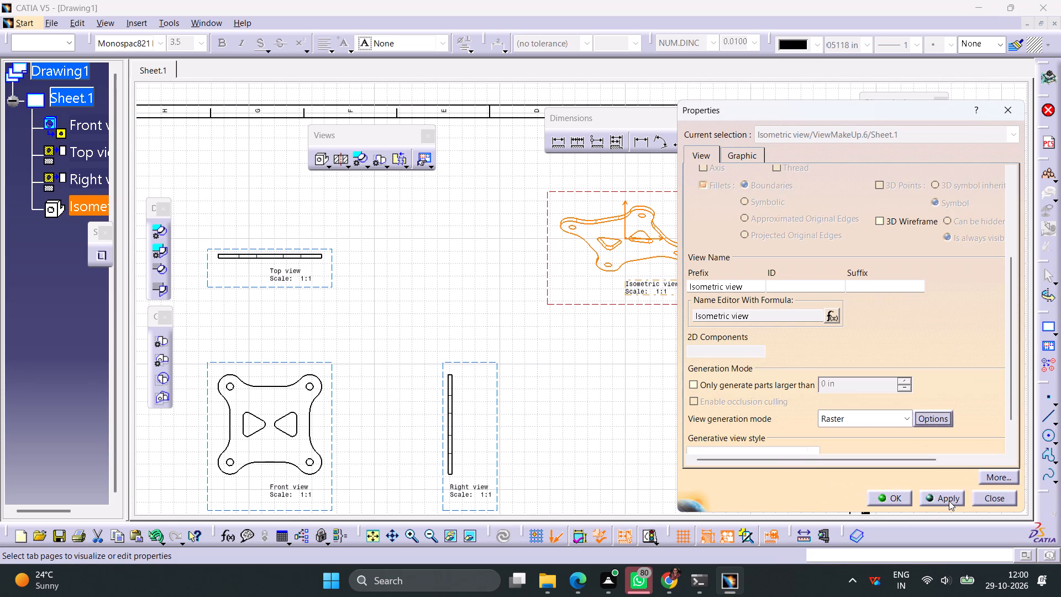
pyautogui.click(945, 497)
pyautogui.click(898, 498)
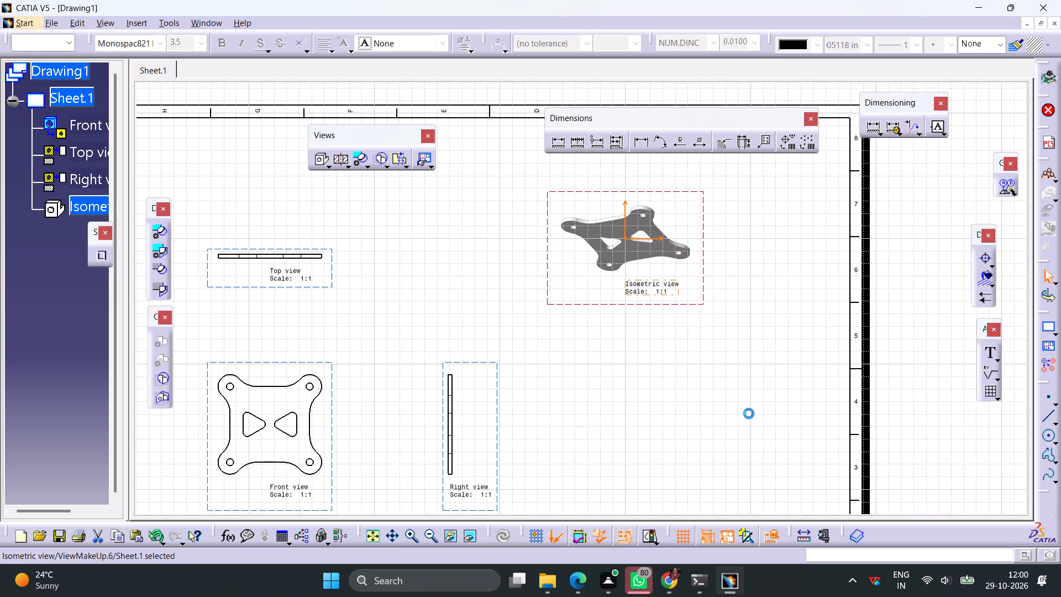
pyautogui.click(749, 413)
# Dimension the plate's thickness at the right end of the top view.
pyautogui.moveTo(584, 399); pyautogui.dragTo(706, 386, button='middle')
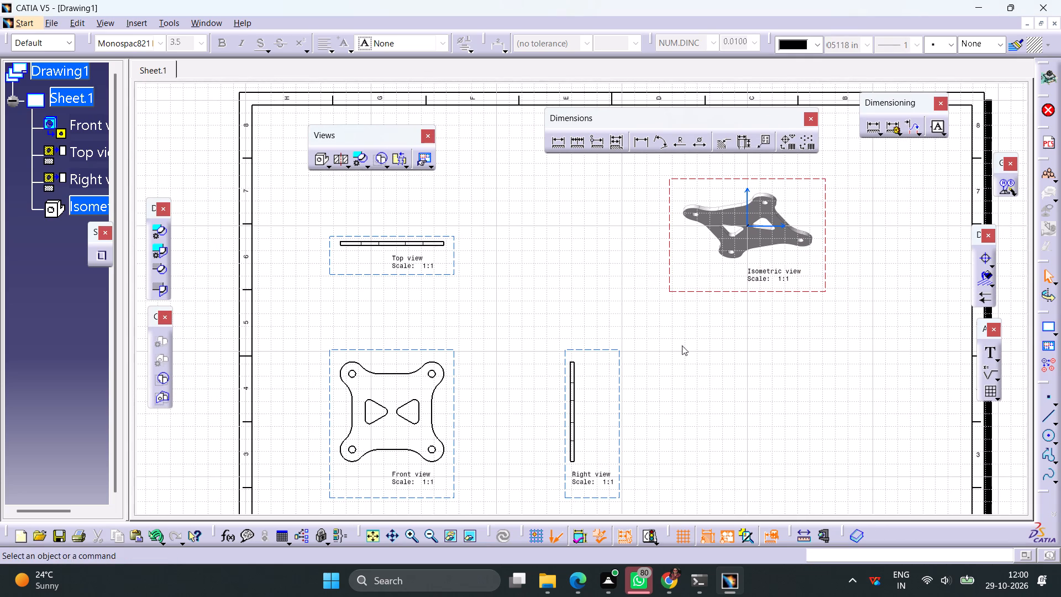
pyautogui.click(559, 142)
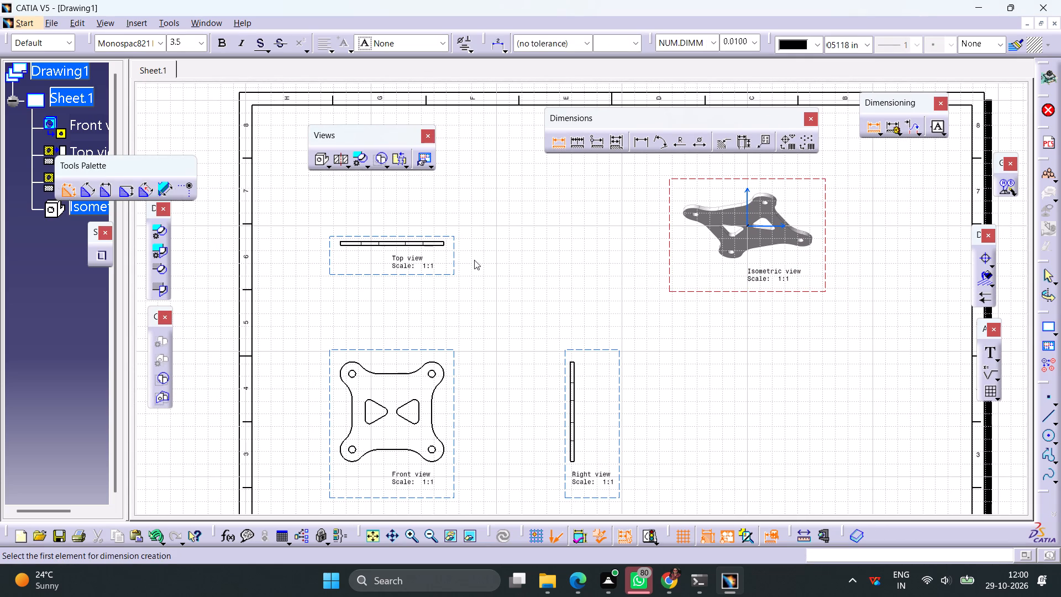
pyautogui.keyDown('ctrl'); pyautogui.moveTo(472, 265); pyautogui.dragTo(481, 186, button='middle'); pyautogui.keyUp('ctrl')
pyautogui.moveTo(418, 232); pyautogui.dragTo(649, 413, button='middle')
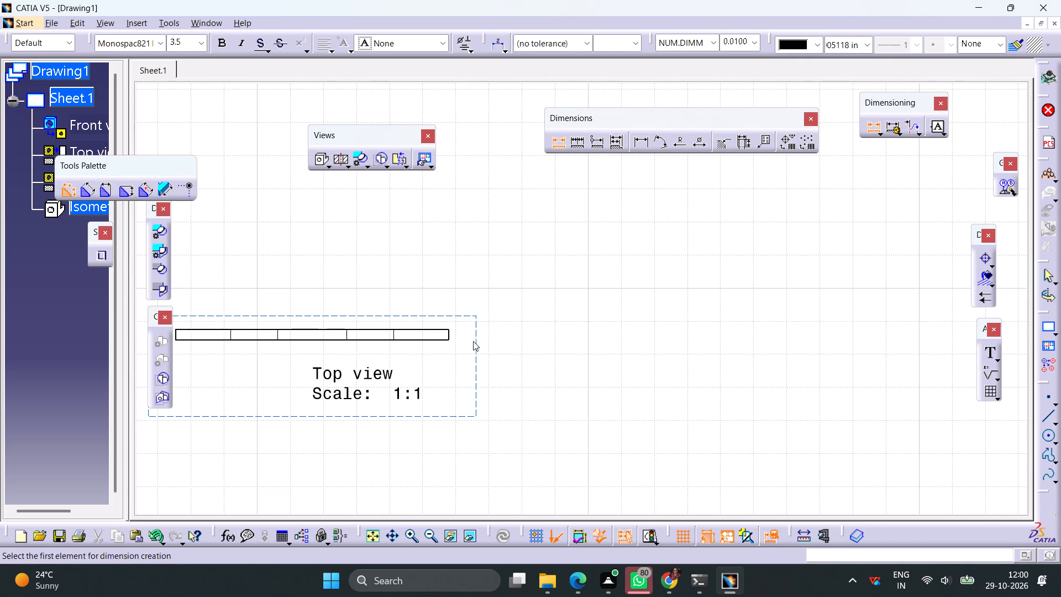
pyautogui.click(438, 328)
pyautogui.click(437, 342)
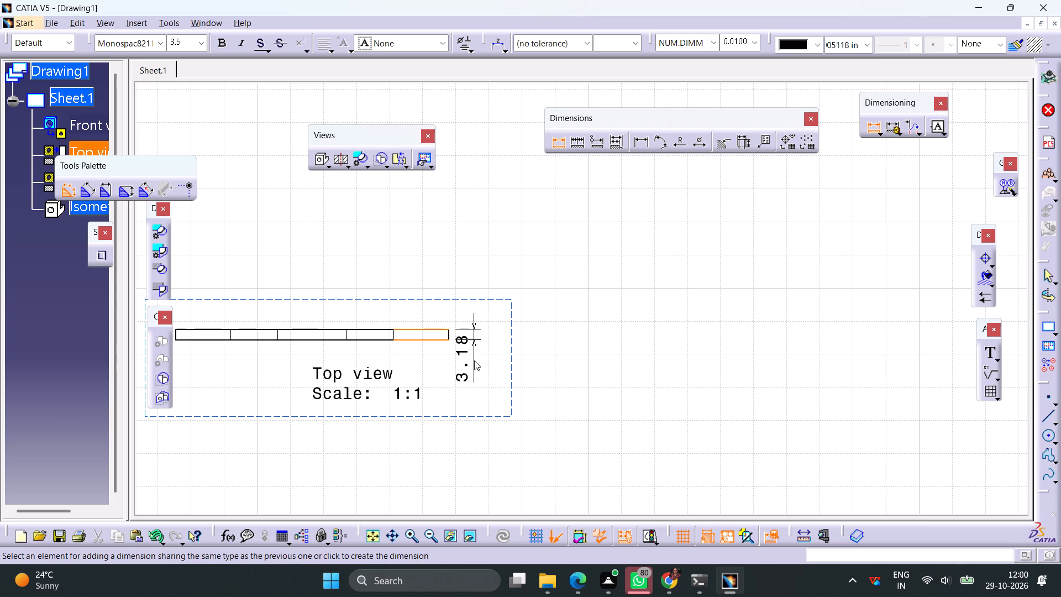
pyautogui.click(474, 360)
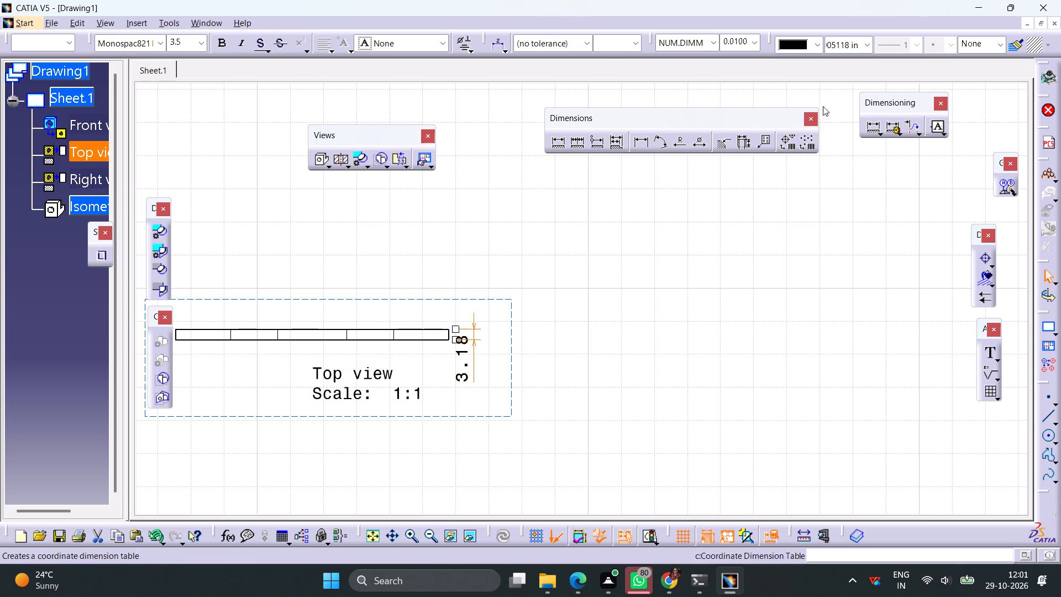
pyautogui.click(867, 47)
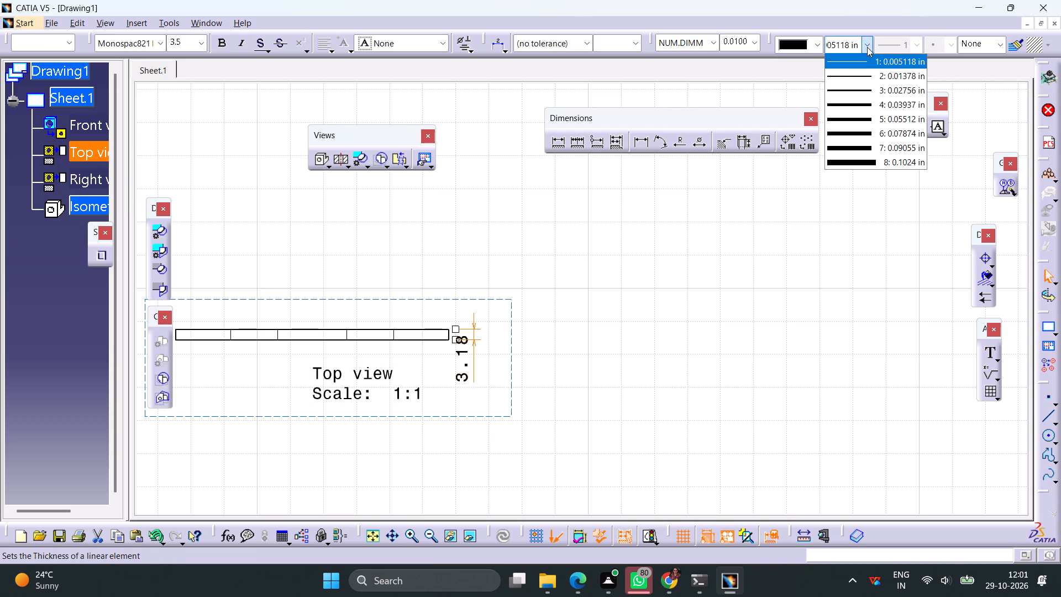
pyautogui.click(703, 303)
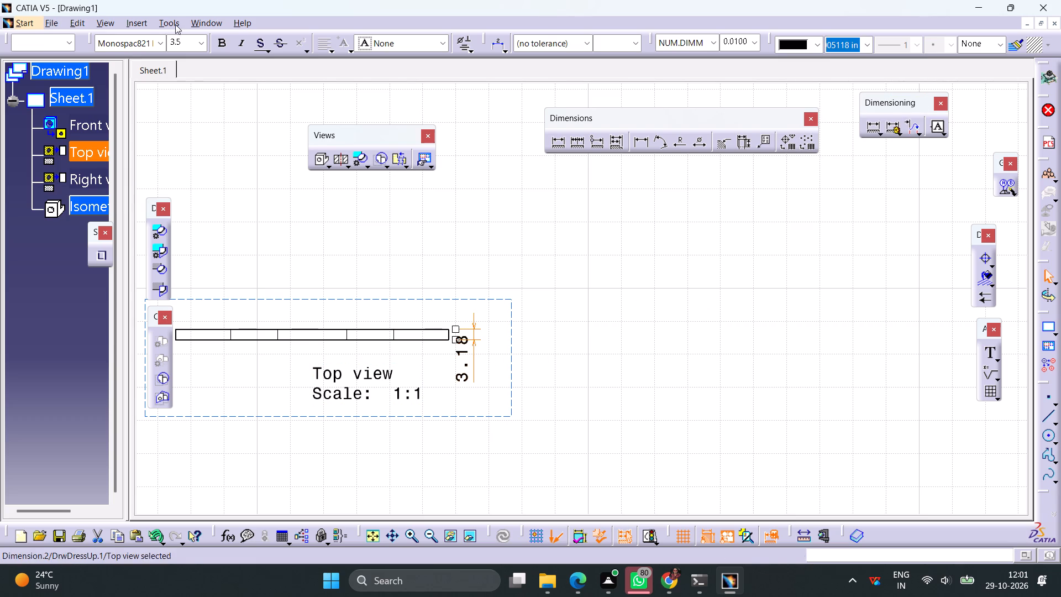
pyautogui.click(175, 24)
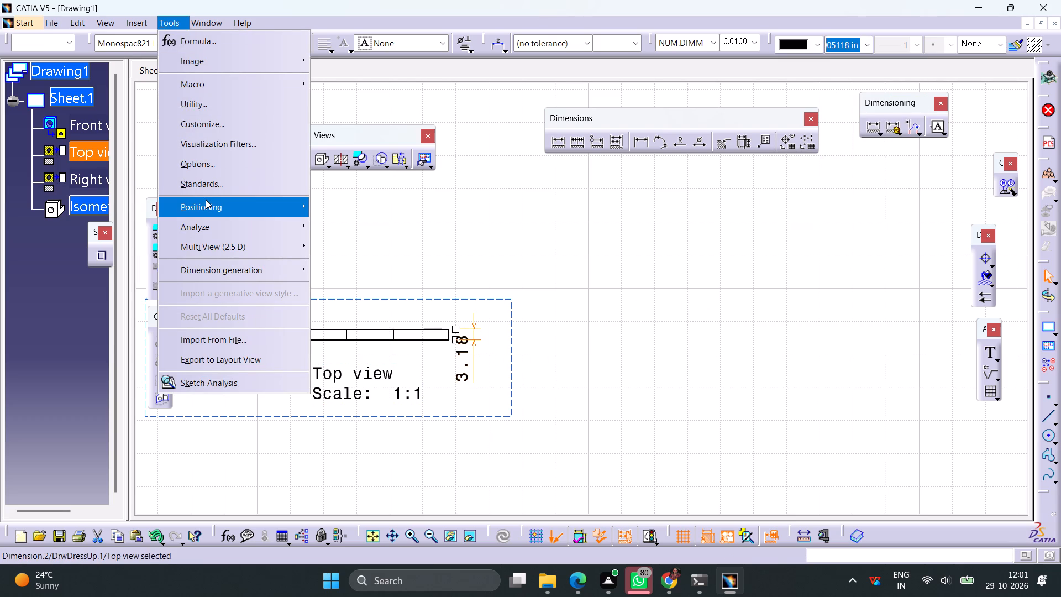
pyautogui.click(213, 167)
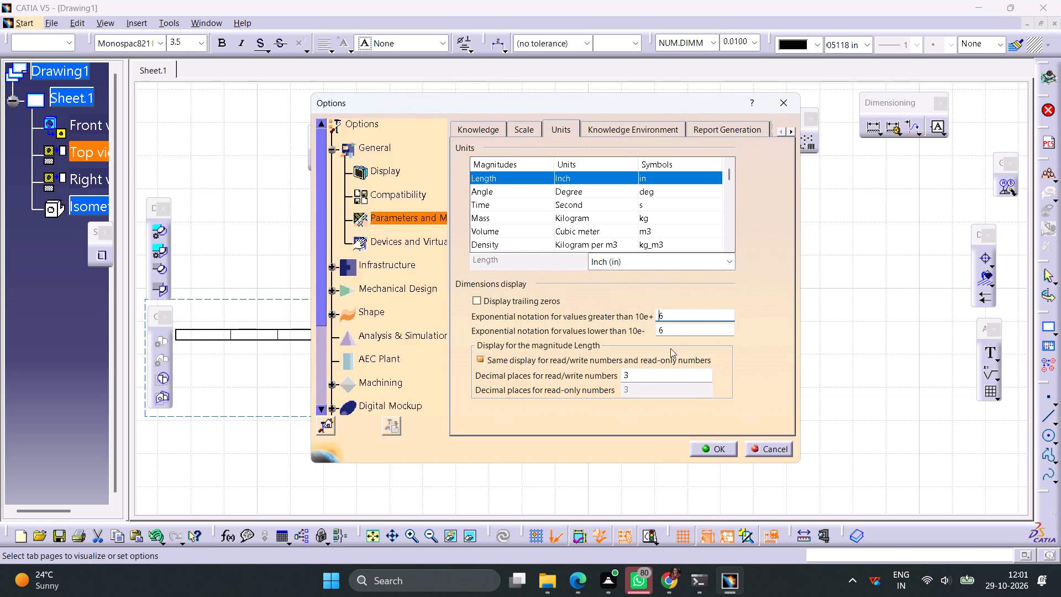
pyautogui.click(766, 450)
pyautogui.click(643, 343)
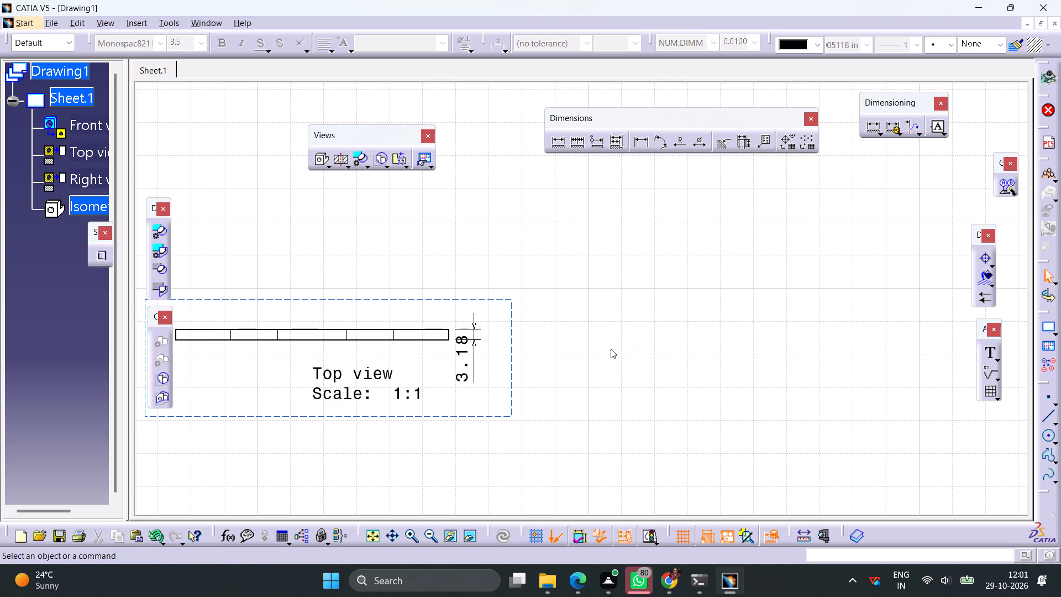
# Add a radius dimension to the outer arc of the front view's upper-right corner pad.
pyautogui.keyDown('ctrl'); pyautogui.moveTo(560, 342); pyautogui.dragTo(568, 409, button='middle'); pyautogui.keyUp('ctrl')
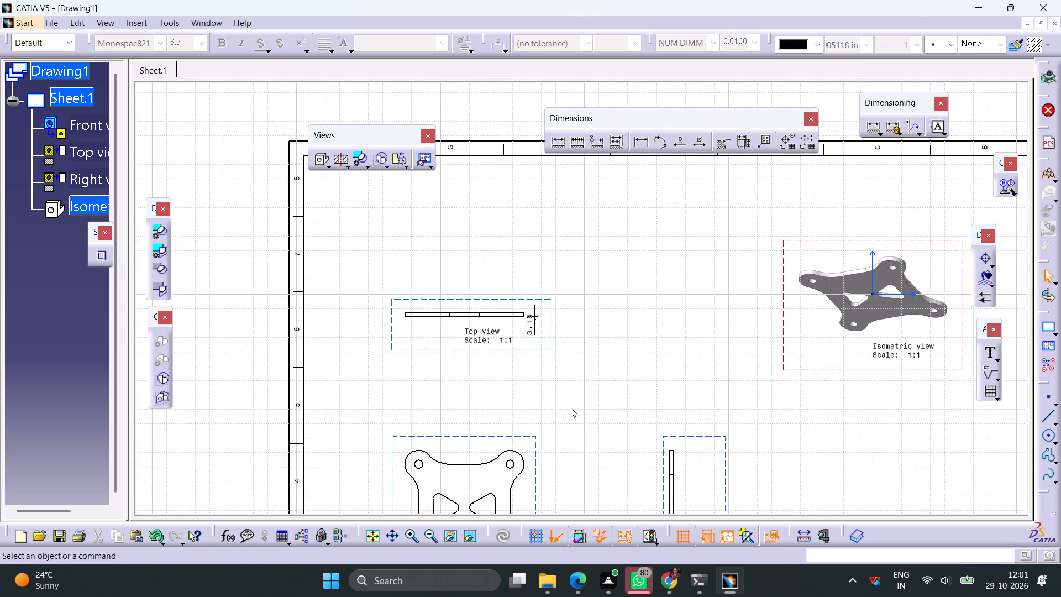
pyautogui.moveTo(574, 406); pyautogui.dragTo(575, 315, button='middle')
pyautogui.click(674, 145)
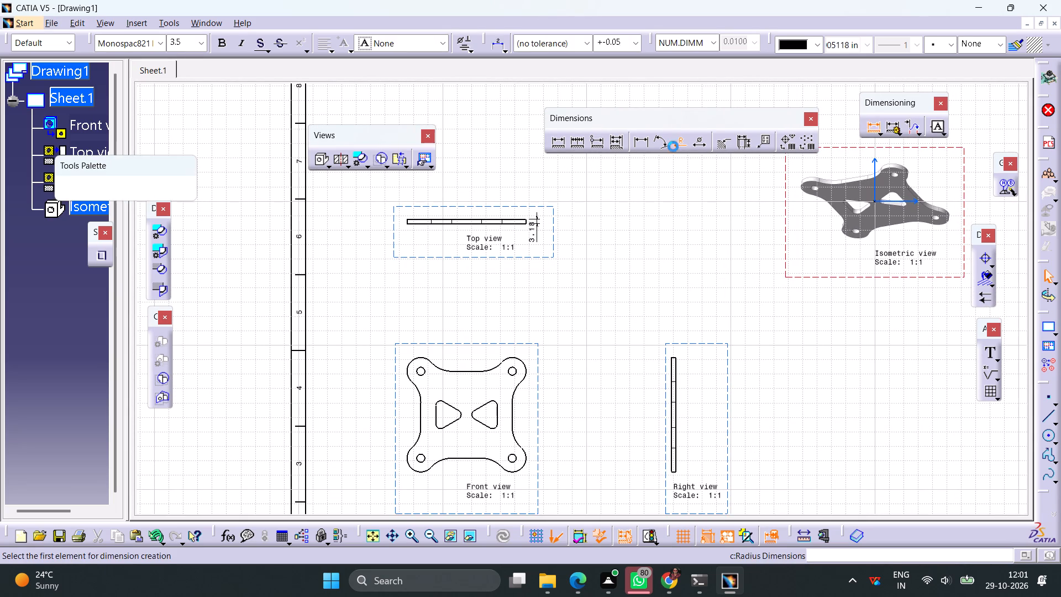
pyautogui.keyDown('ctrl'); pyautogui.scroll(1, 568, 345); pyautogui.keyUp('ctrl')
pyautogui.keyDown('ctrl'); pyautogui.moveTo(568, 345); pyautogui.dragTo(569, 300, button='middle'); pyautogui.keyUp('ctrl')
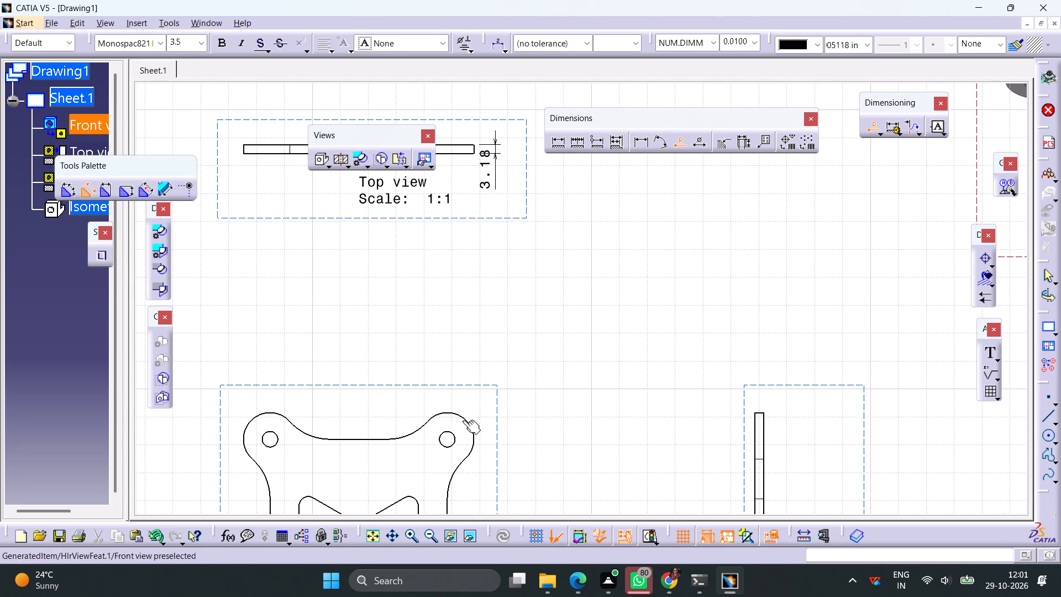
pyautogui.click(467, 421)
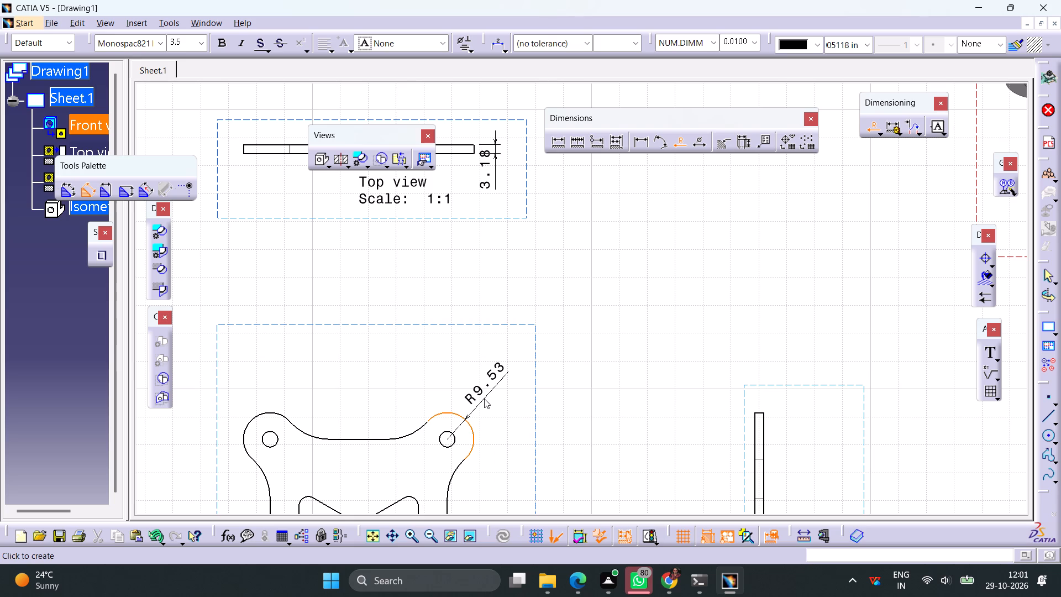
pyautogui.click(484, 399)
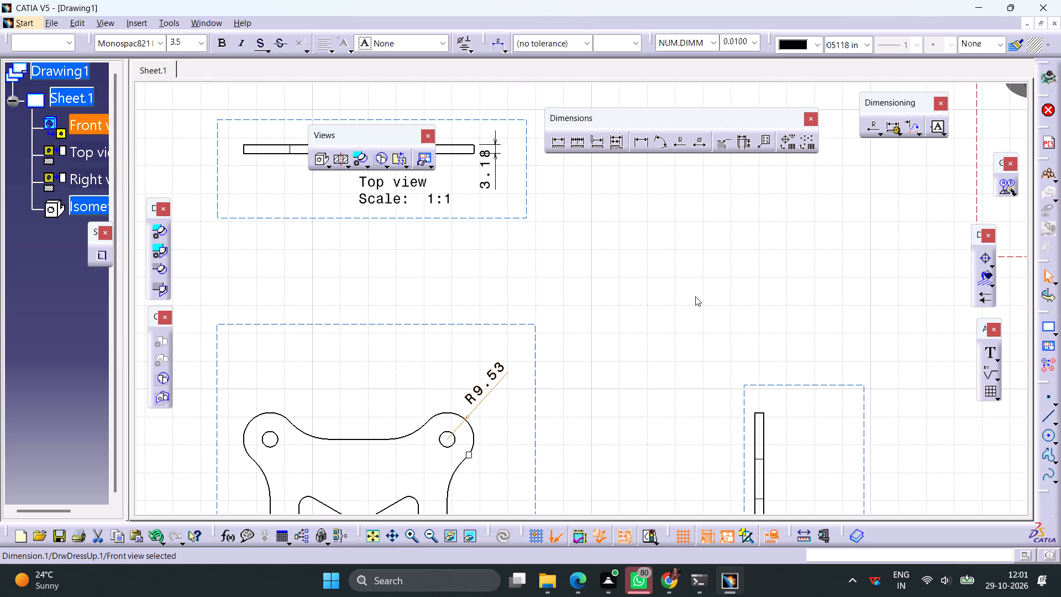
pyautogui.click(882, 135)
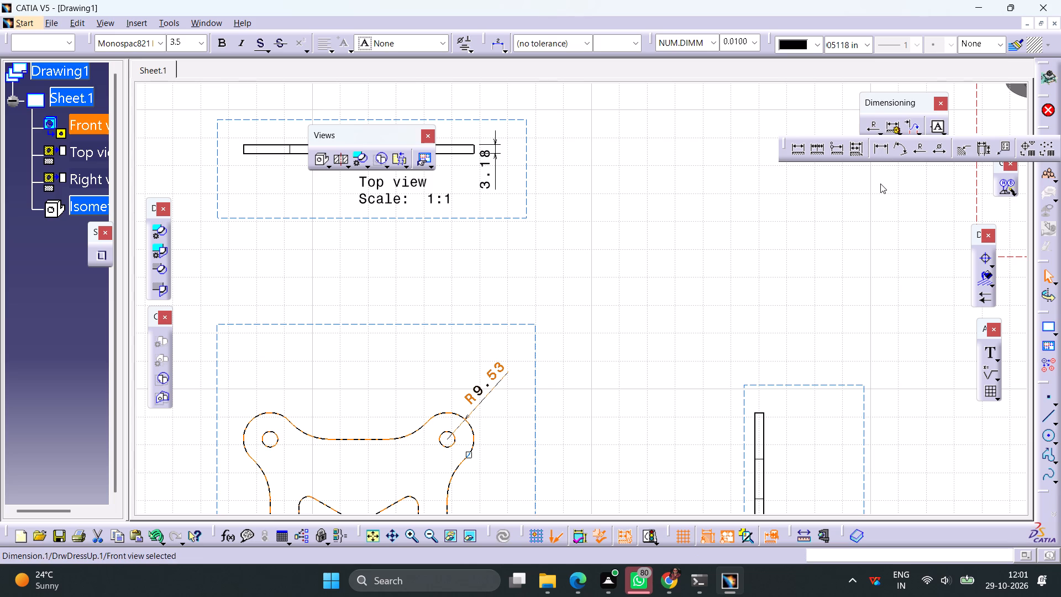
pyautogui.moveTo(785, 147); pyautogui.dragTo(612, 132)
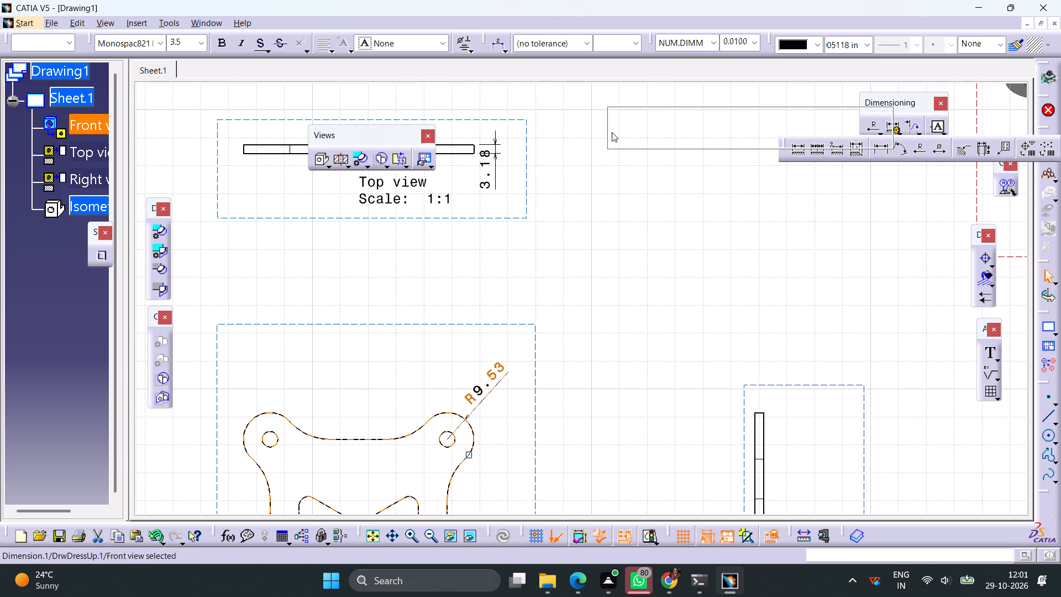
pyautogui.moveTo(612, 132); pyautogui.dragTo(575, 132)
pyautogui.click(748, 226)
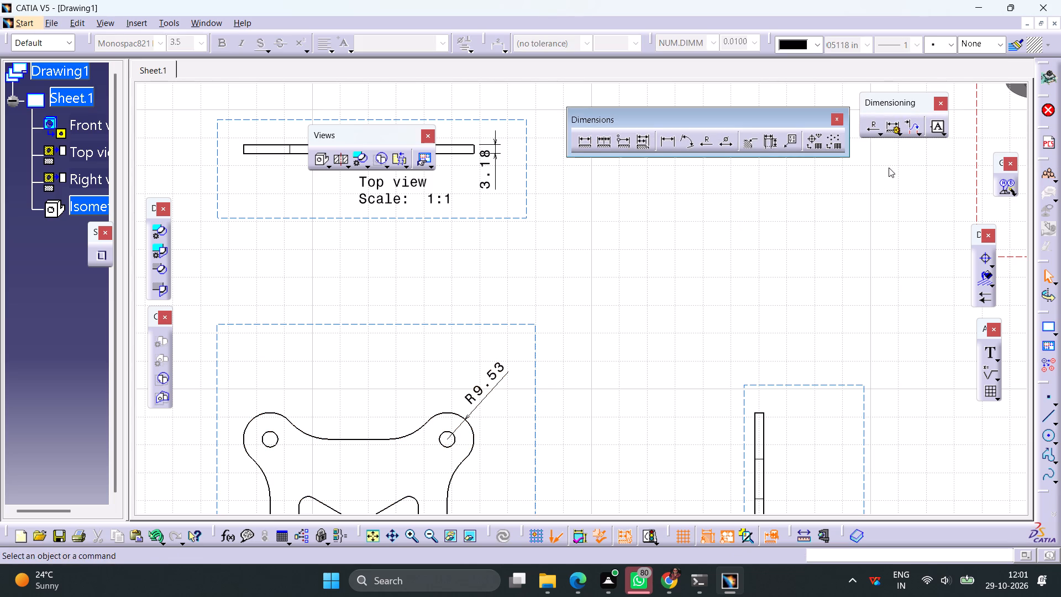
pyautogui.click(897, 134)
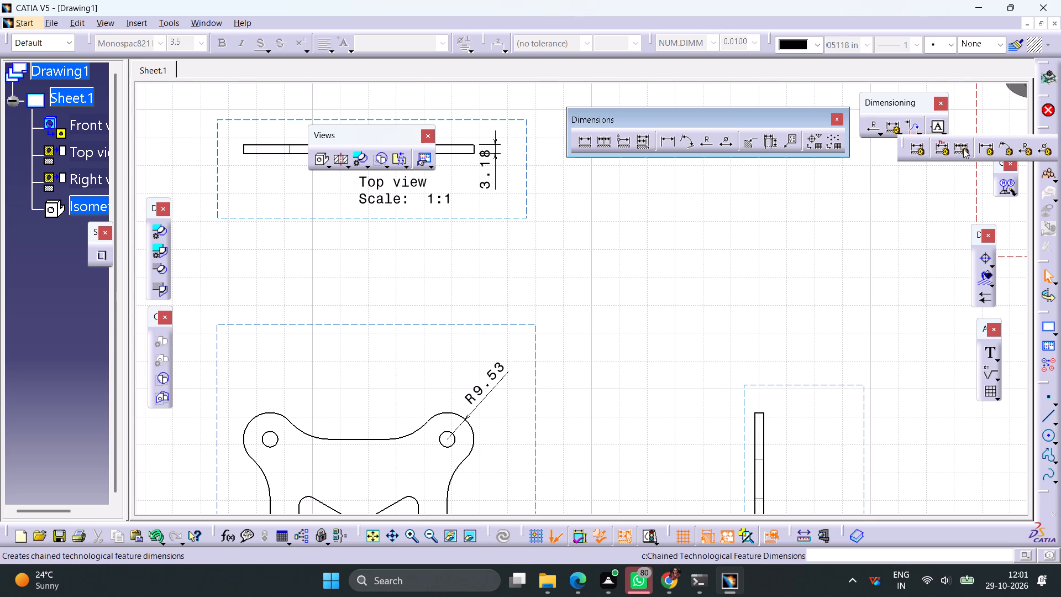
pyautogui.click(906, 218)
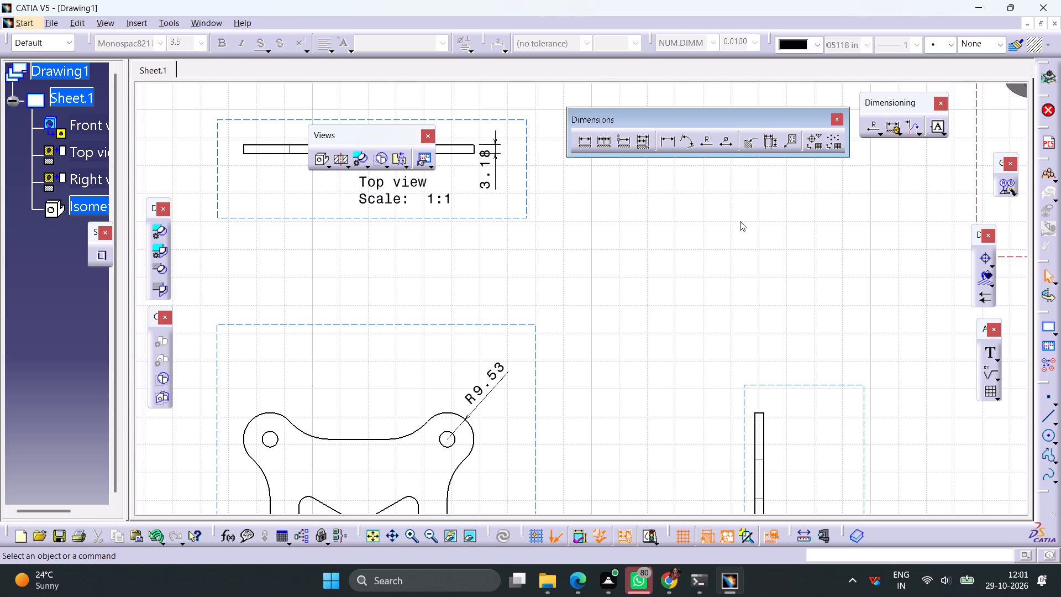
# Save the drawing as Drawing1 in CATDrawing format in the internship folder.
pyautogui.keyDown('ctrl'); pyautogui.moveTo(682, 213); pyautogui.dragTo(674, 303, button='middle'); pyautogui.keyUp('ctrl')
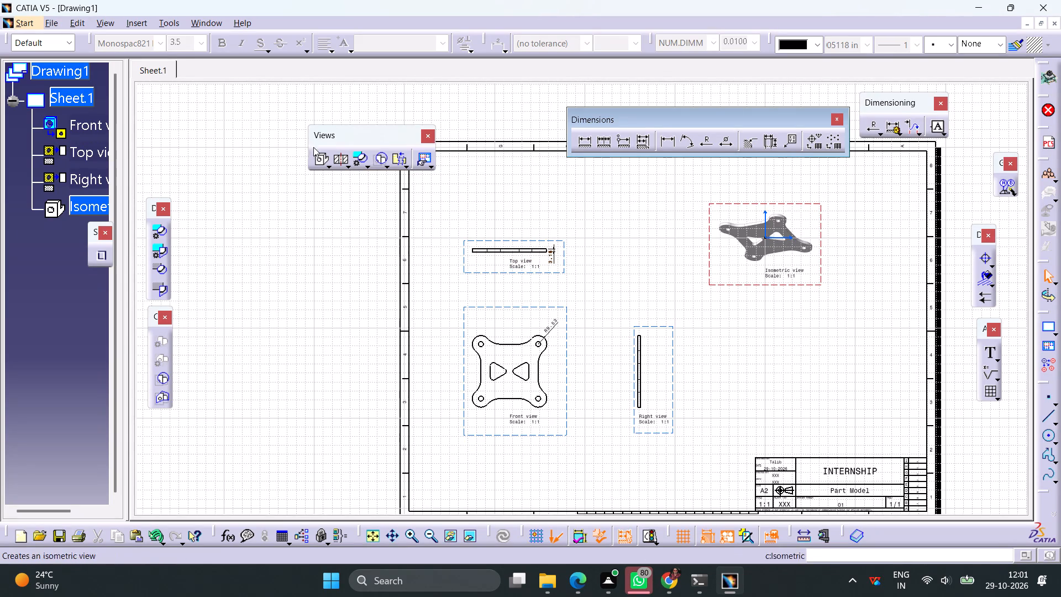
pyautogui.click(52, 18)
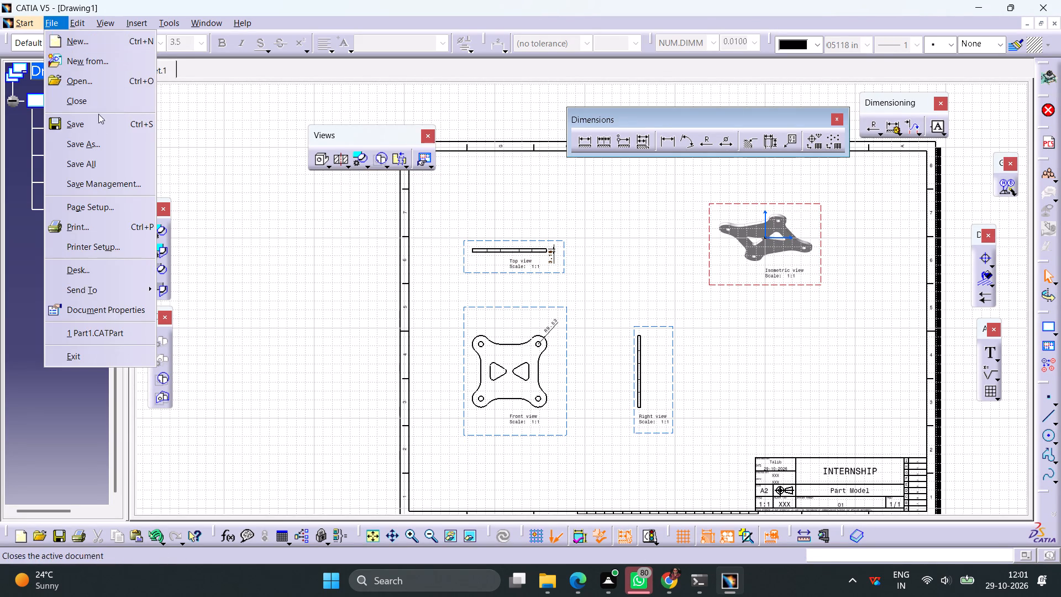
pyautogui.click(97, 146)
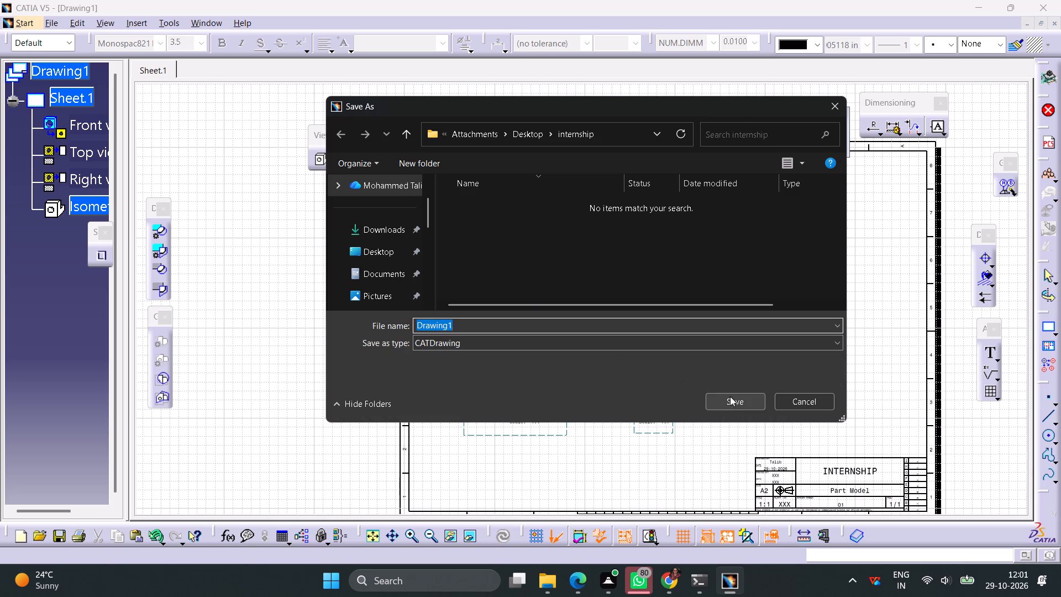
pyautogui.click(731, 396)
pyautogui.click(621, 305)
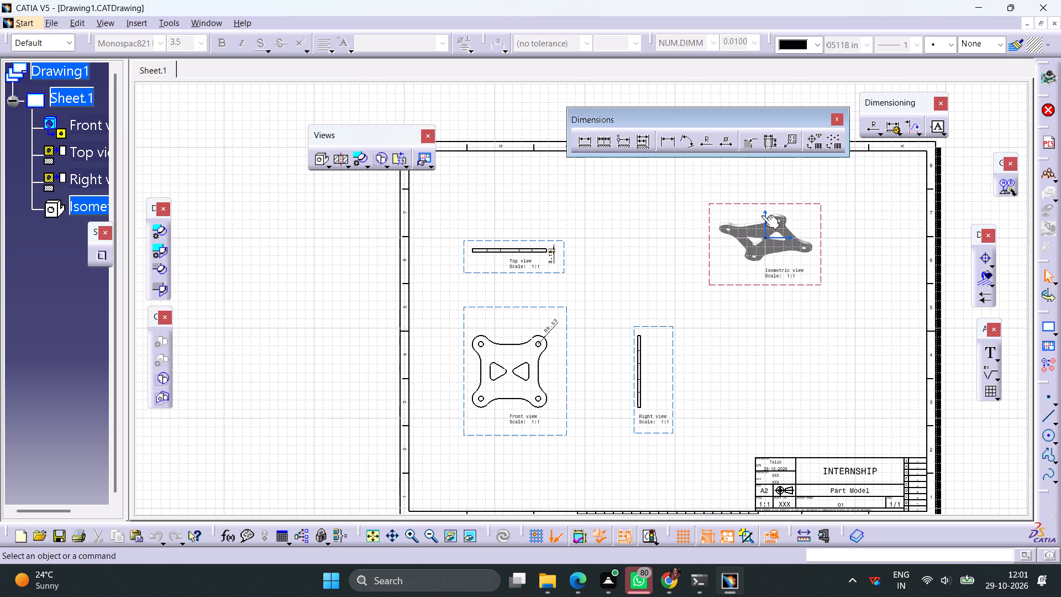
# Close the Drawing1 drawing and the Part1 part documents.
pyautogui.click(1055, 27)
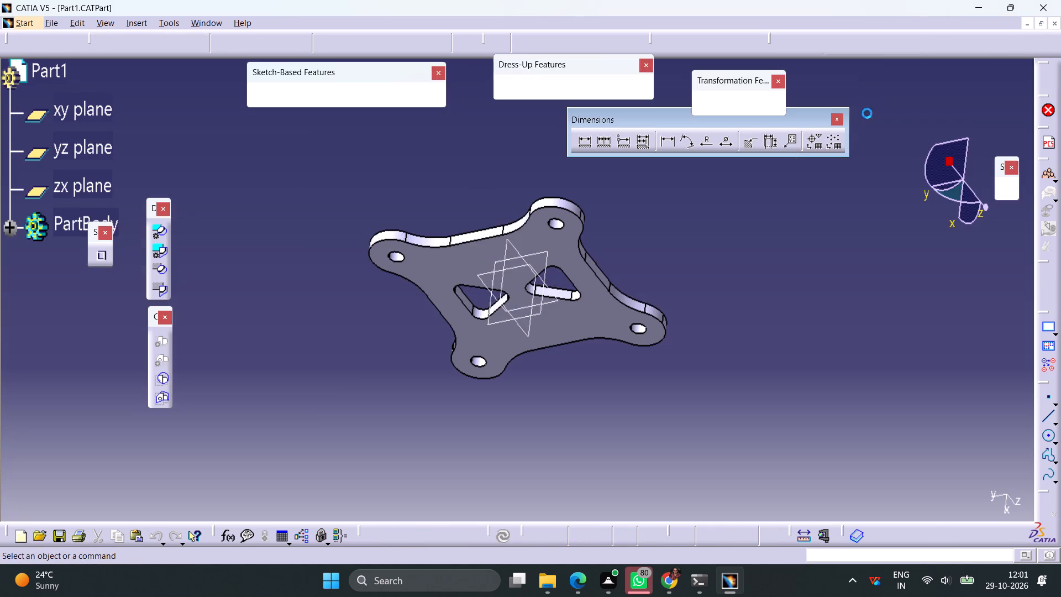
pyautogui.click(563, 320)
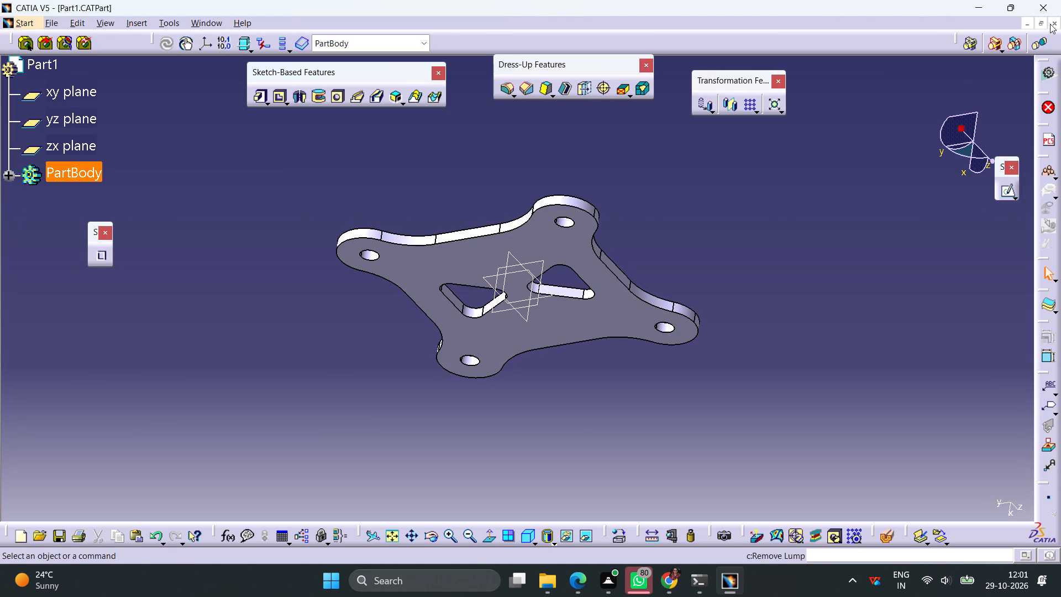
pyautogui.click(1050, 24)
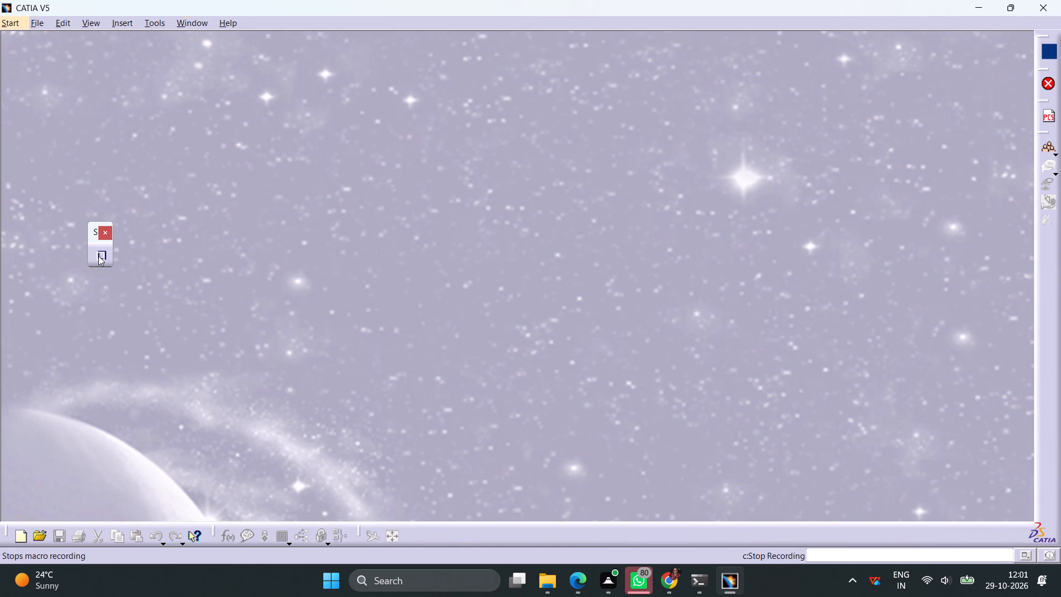
# Stop the macro recording.
pyautogui.click(96, 256)
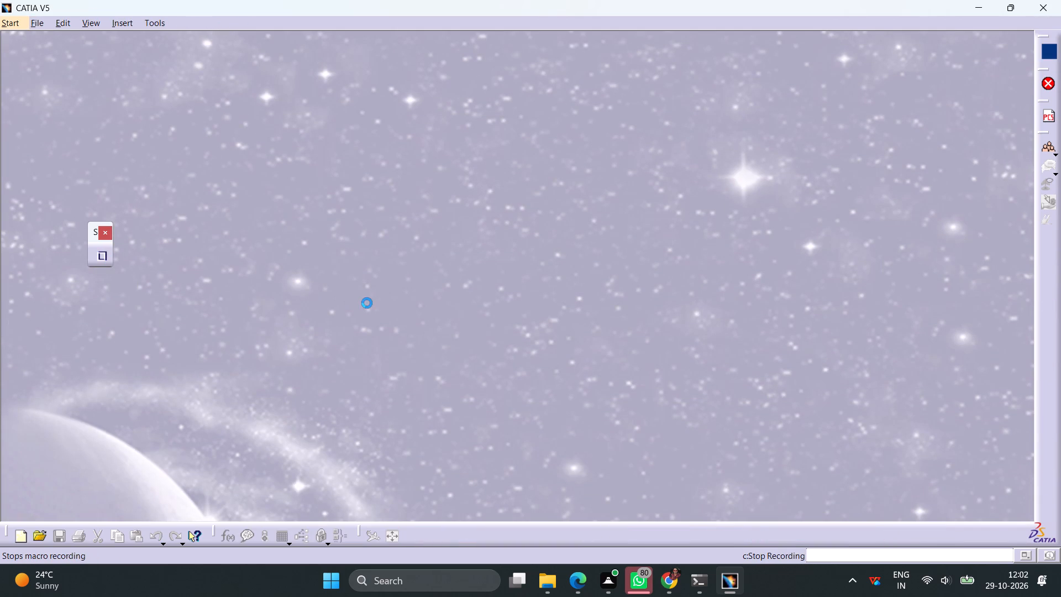